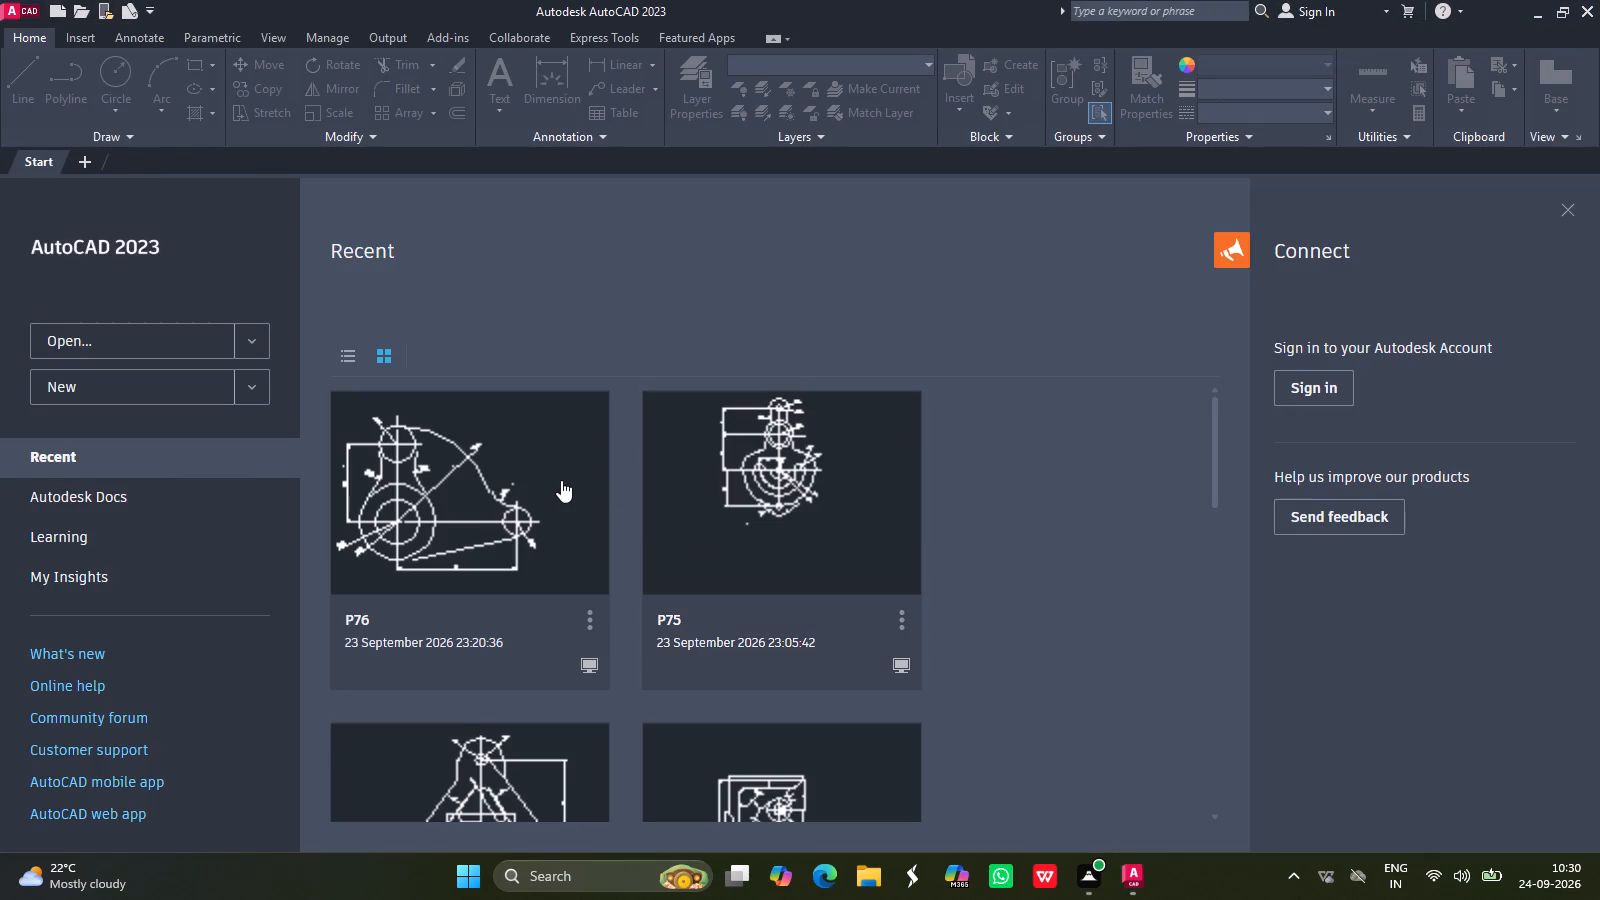
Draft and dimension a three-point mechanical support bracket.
Create a new blank drawing from the default acadiso.dwt template.
{"action": "left_click", "coordinate": [135, 389]}
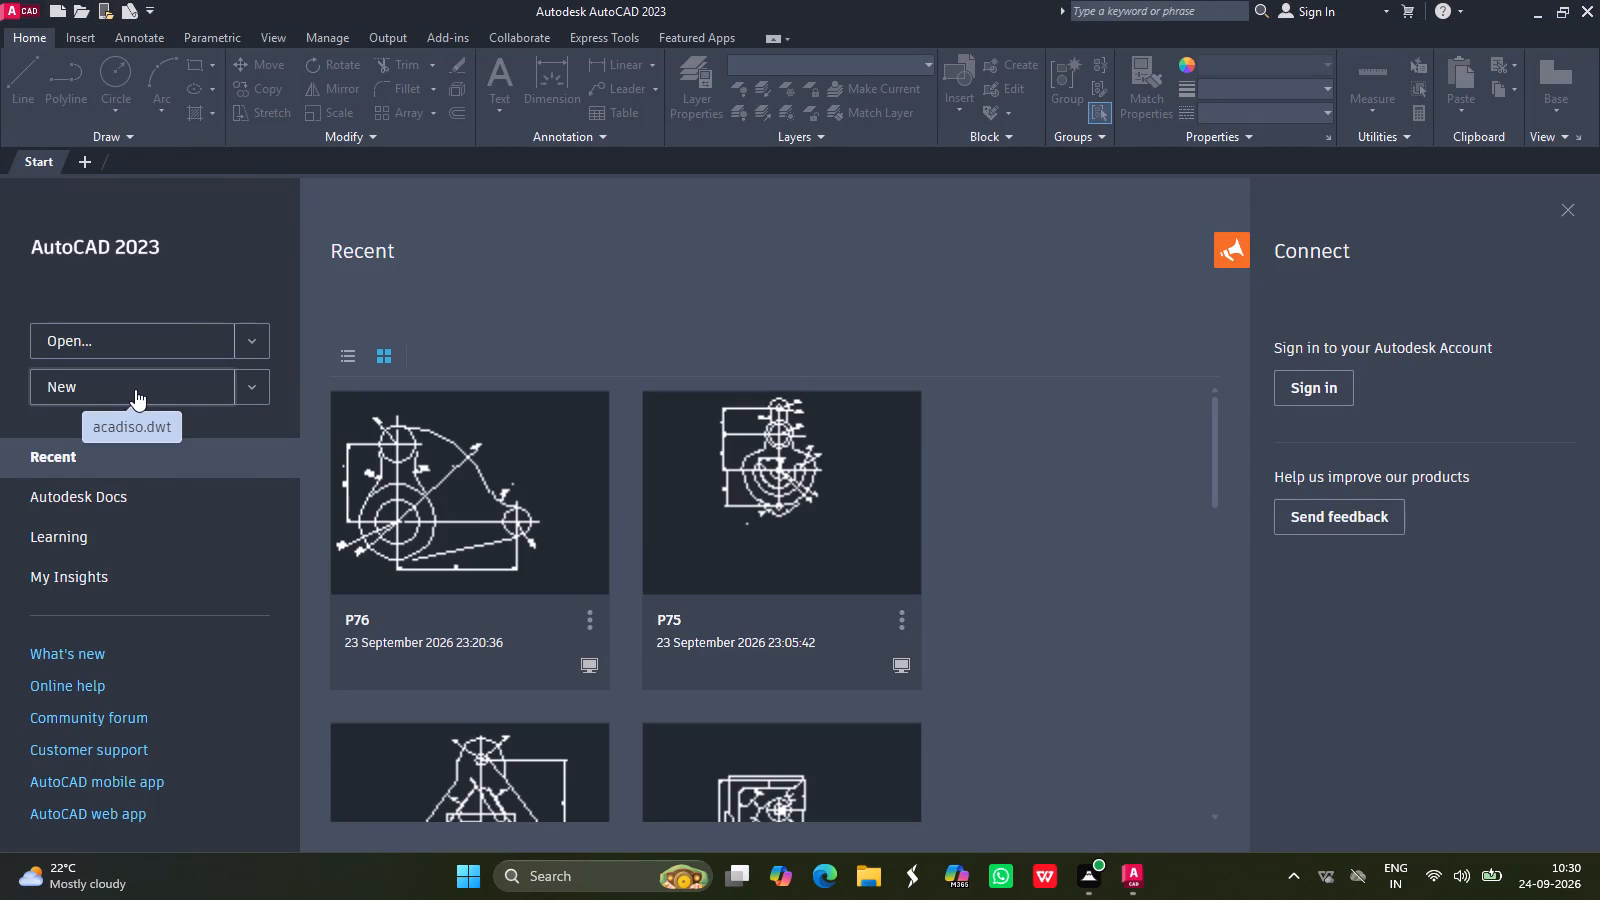
{"action": "left_click", "coordinate": [160, 392]}
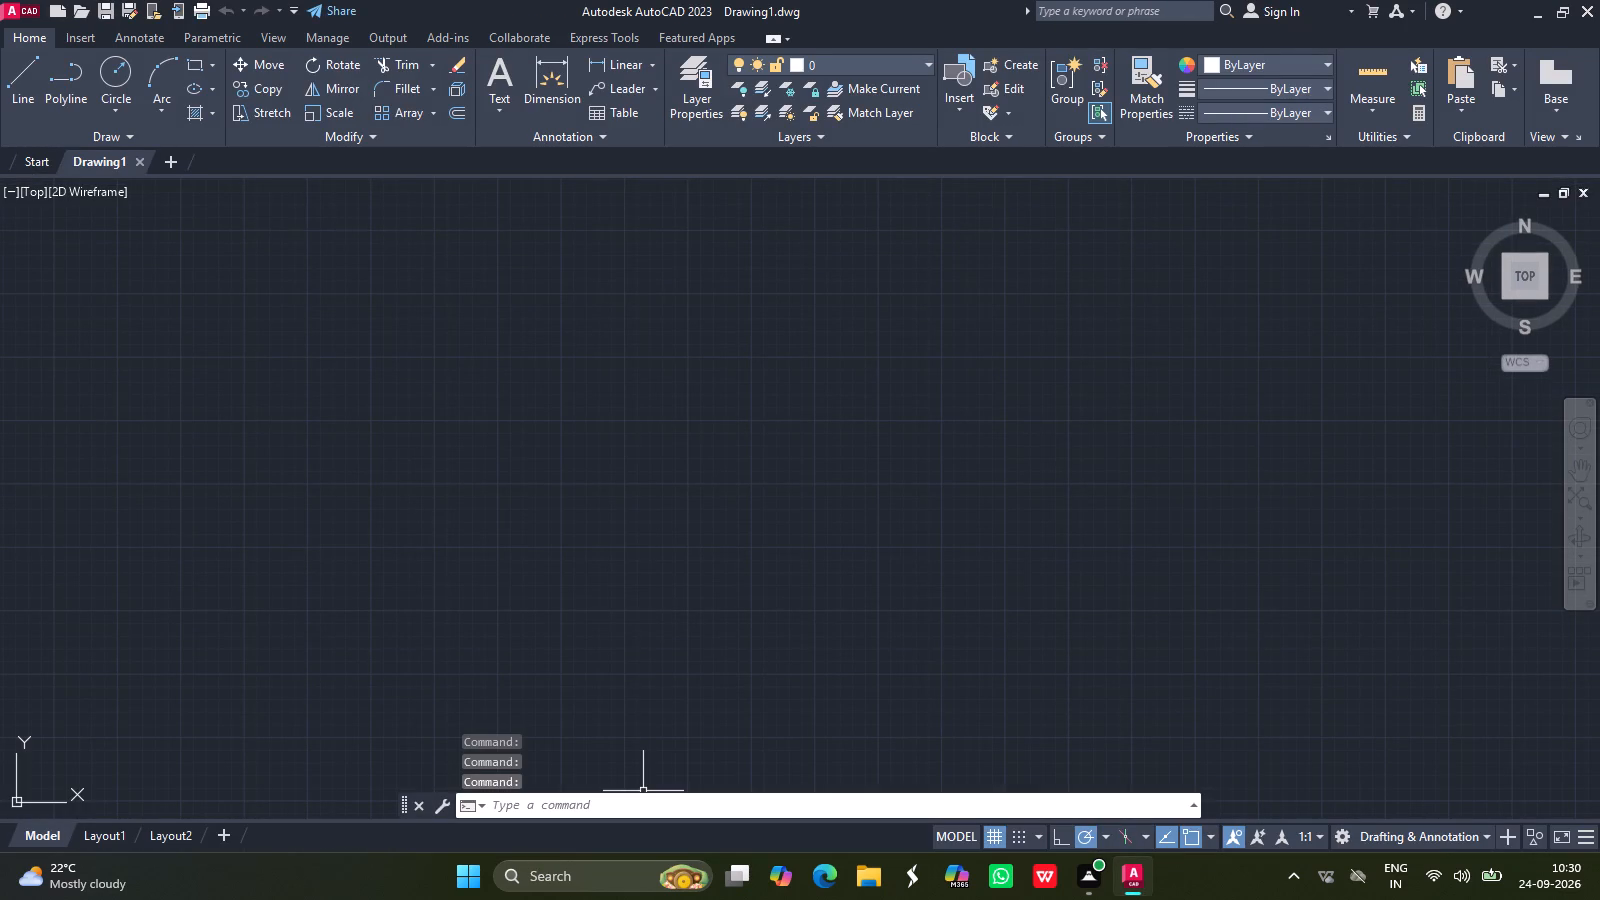
Run the log file command suggested for "logf".
{"action": "left_click", "coordinate": [622, 808]}
{"action": "type", "text": "logf"}
{"action": "left_click", "coordinate": [530, 728]}
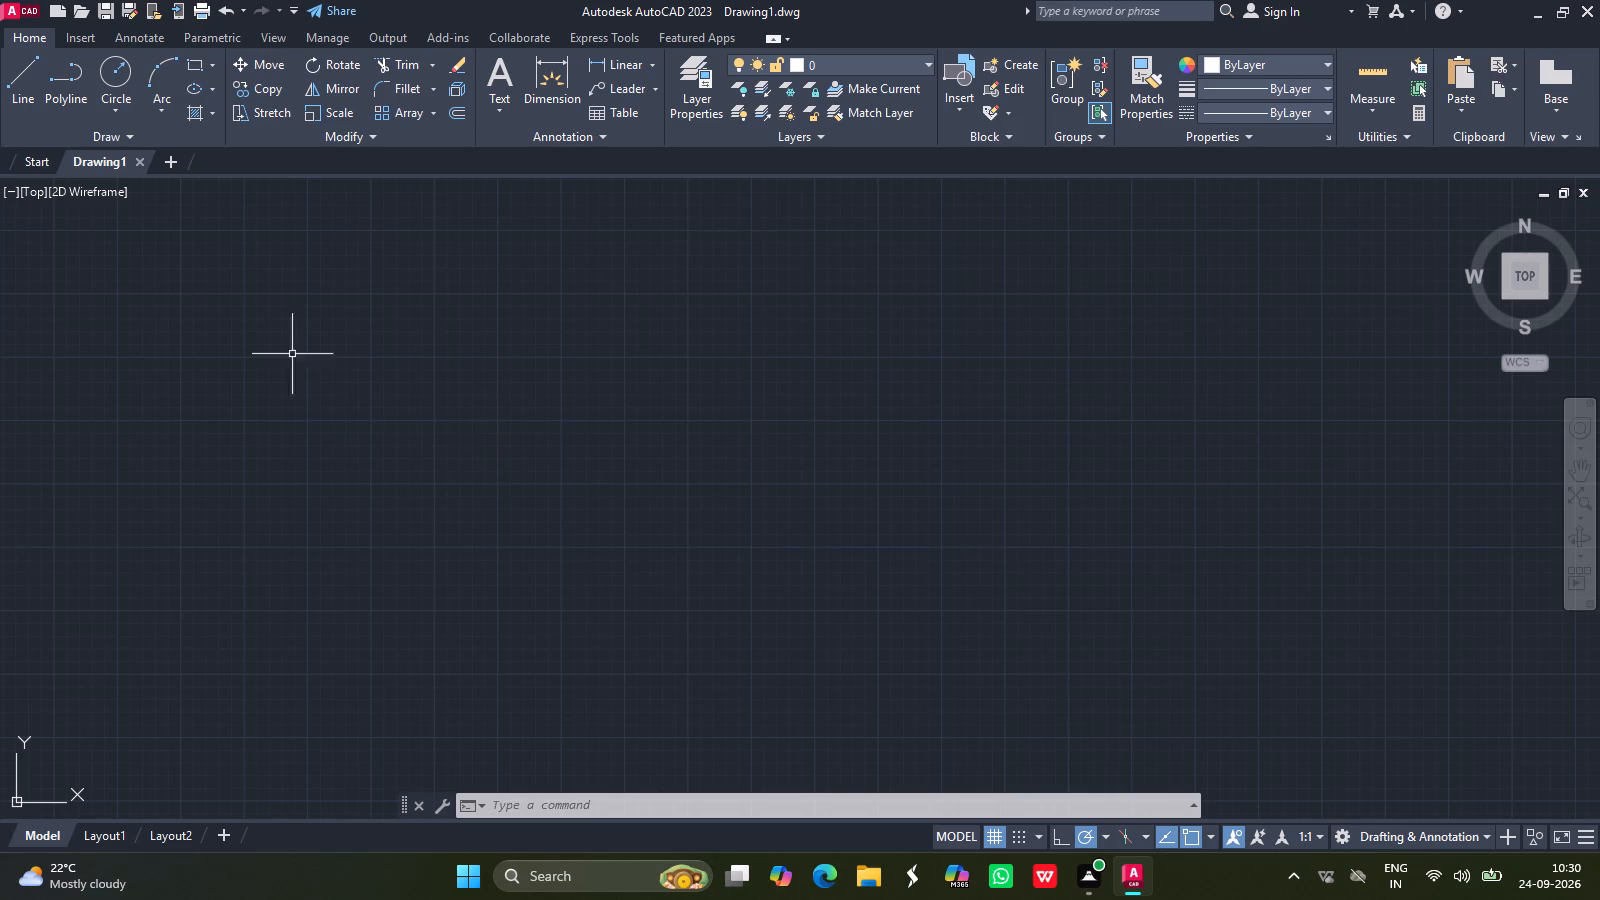
Draw a horizontal base line 100 units long in the empty drawing area.
{"action": "left_click", "coordinate": [31, 86]}
{"action": "left_click_drag", "start_coordinate": [521, 606], "coordinate": [728, 622]}
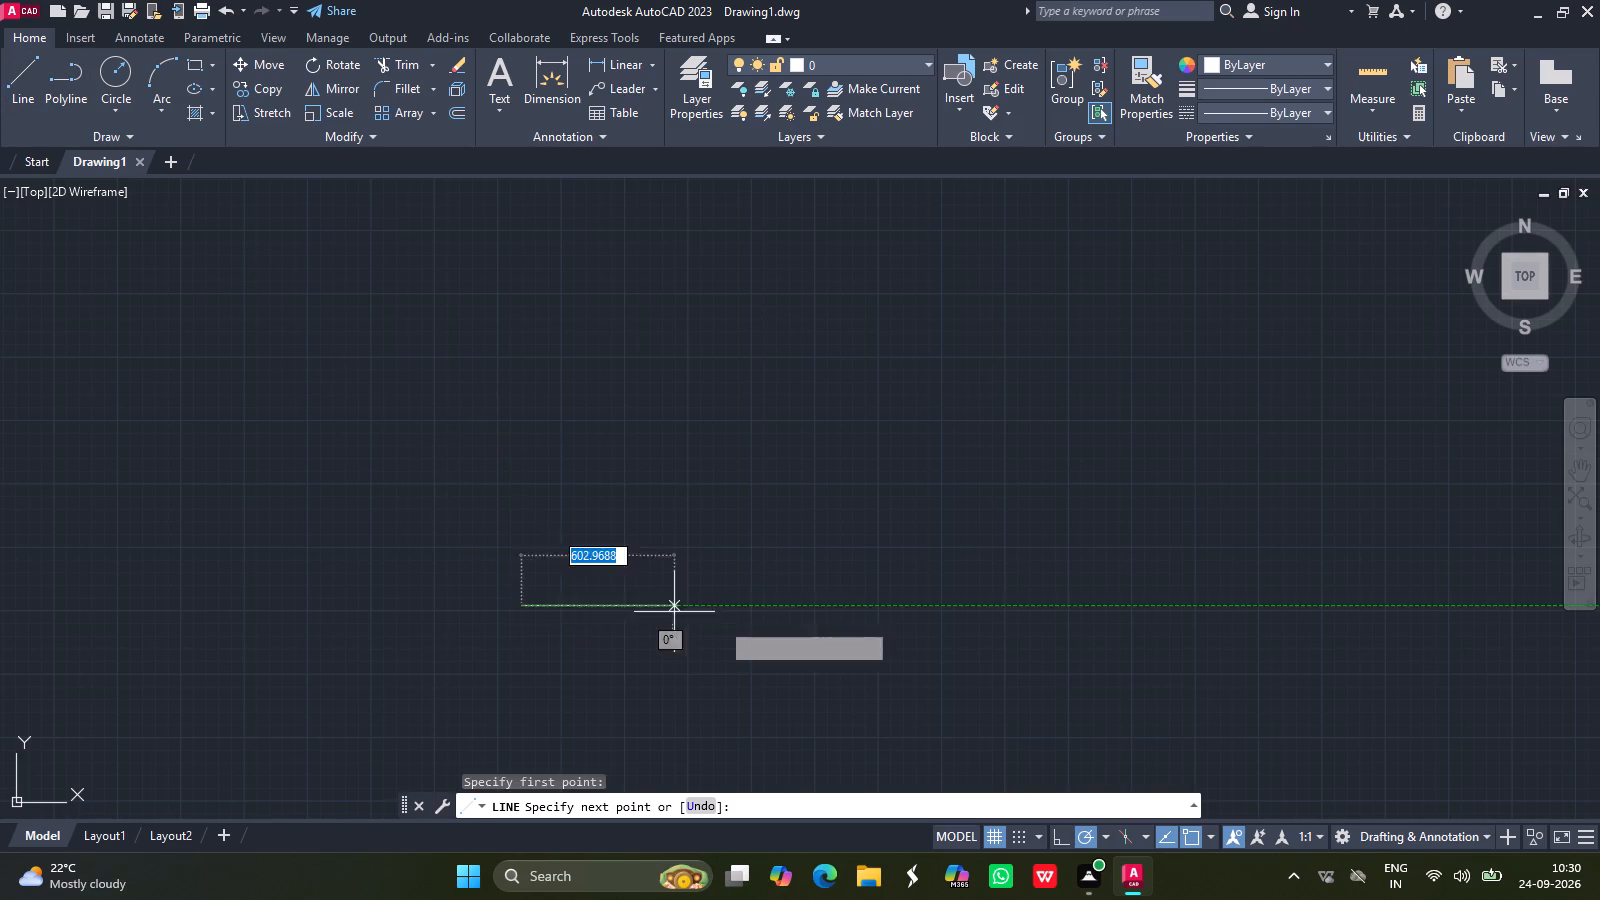
{"action": "left_click_drag", "start_coordinate": [728, 622], "coordinate": [737, 622]}
{"action": "type", "text": "100"}
{"action": "key", "text": "Return"}
{"action": "key", "text": "Return"}
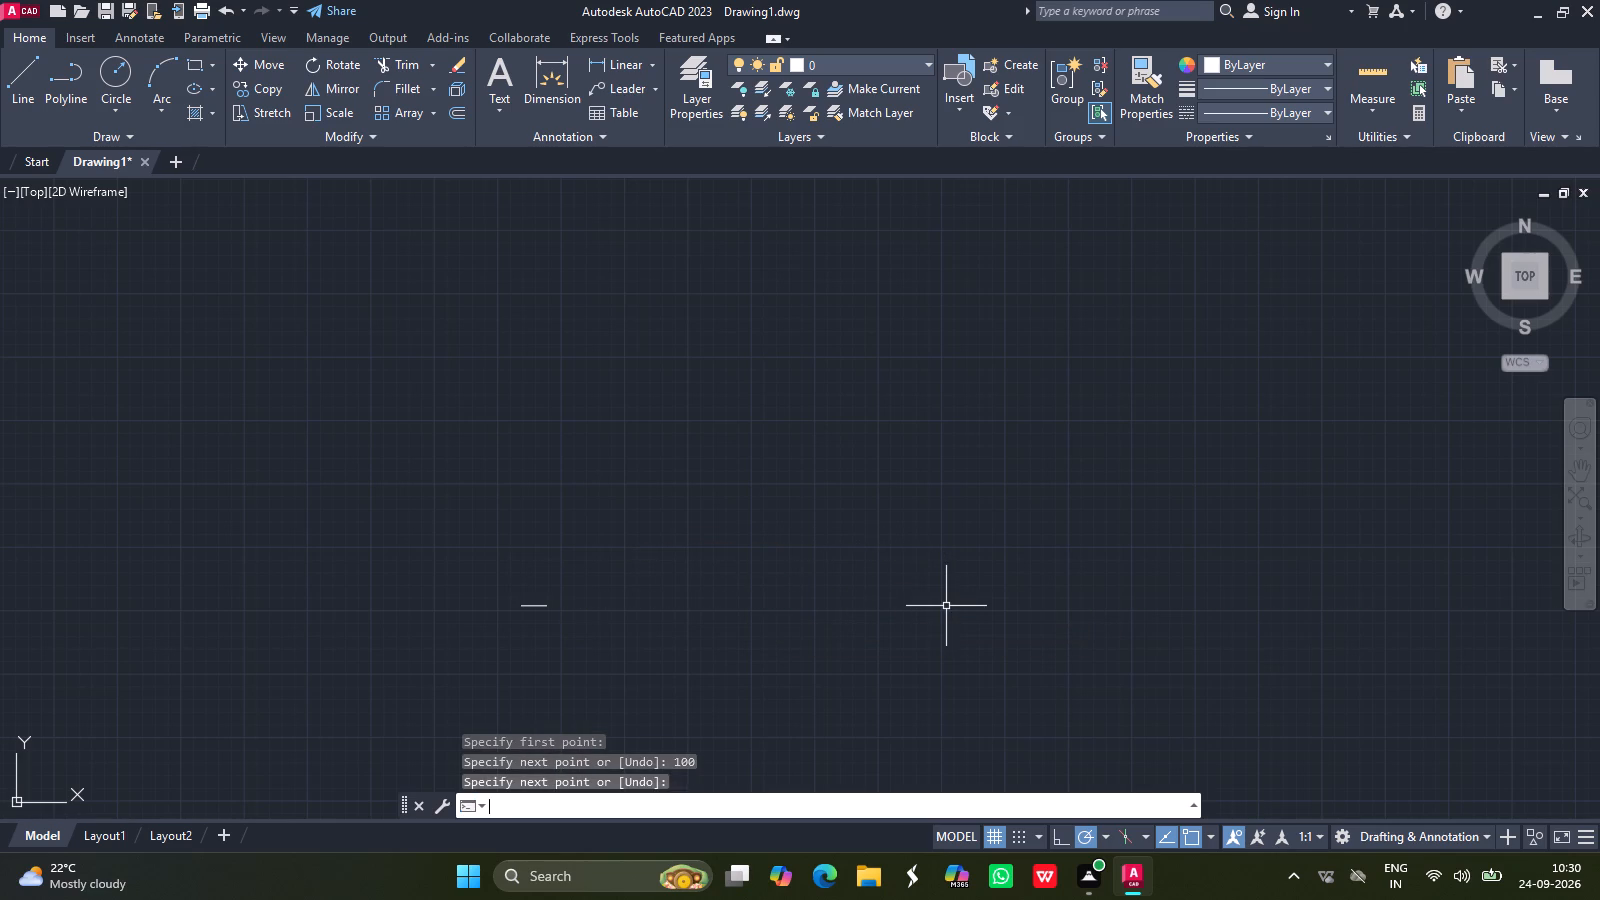
Draw a vertical line 65 units long upward from the midpoint of the base line.
{"action": "left_click", "coordinate": [1578, 473]}
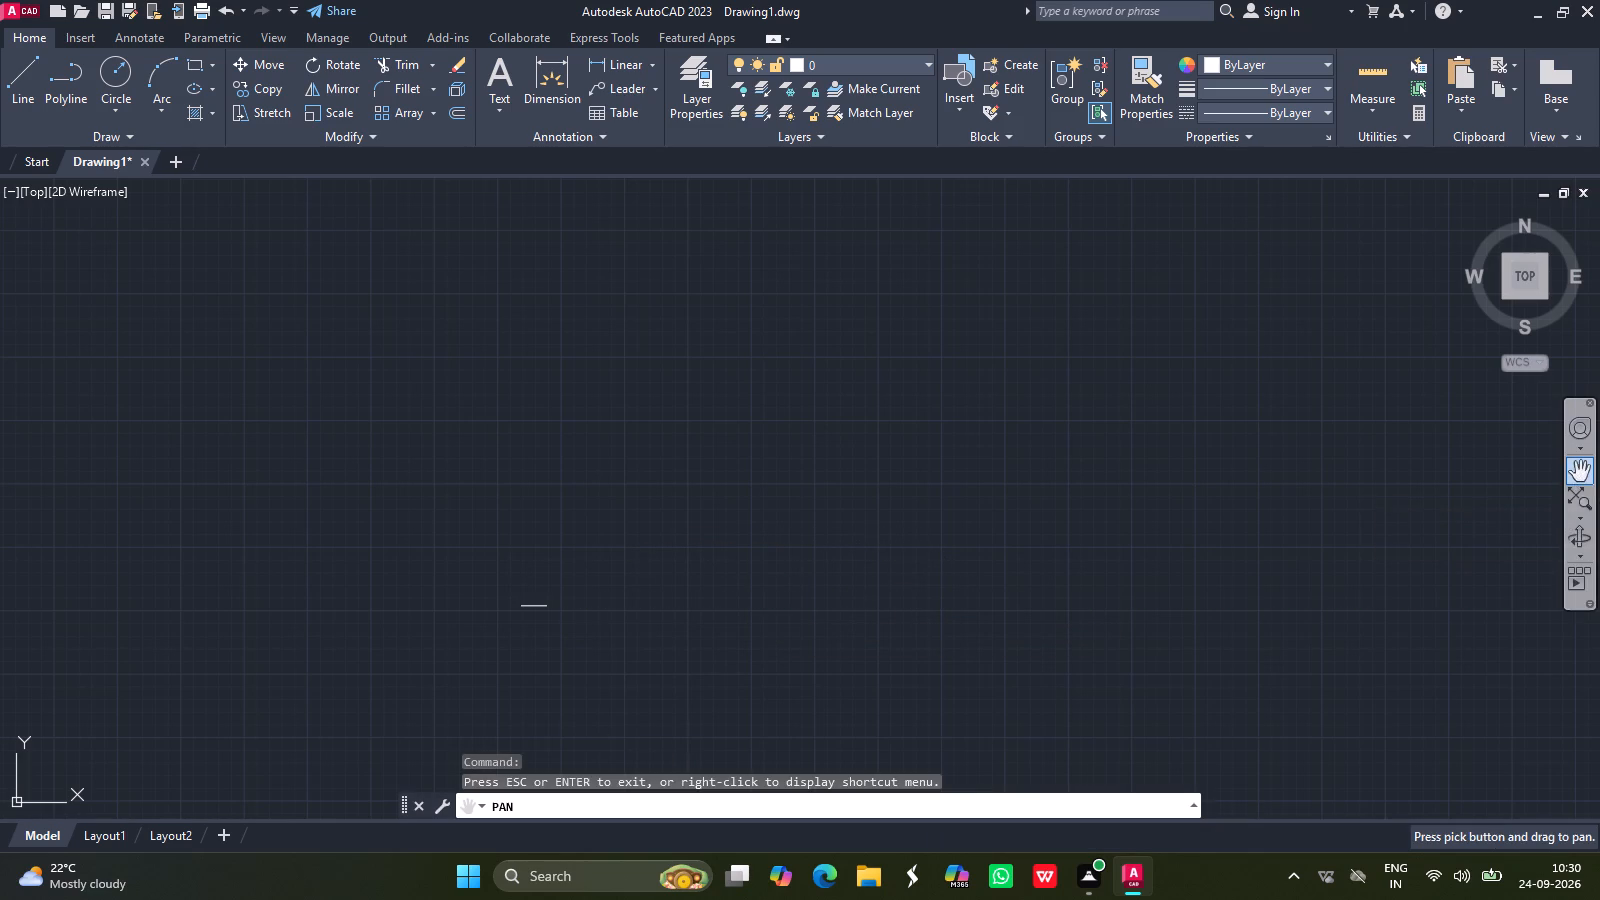
{"action": "left_click_drag", "start_coordinate": [526, 614], "coordinate": [736, 568]}
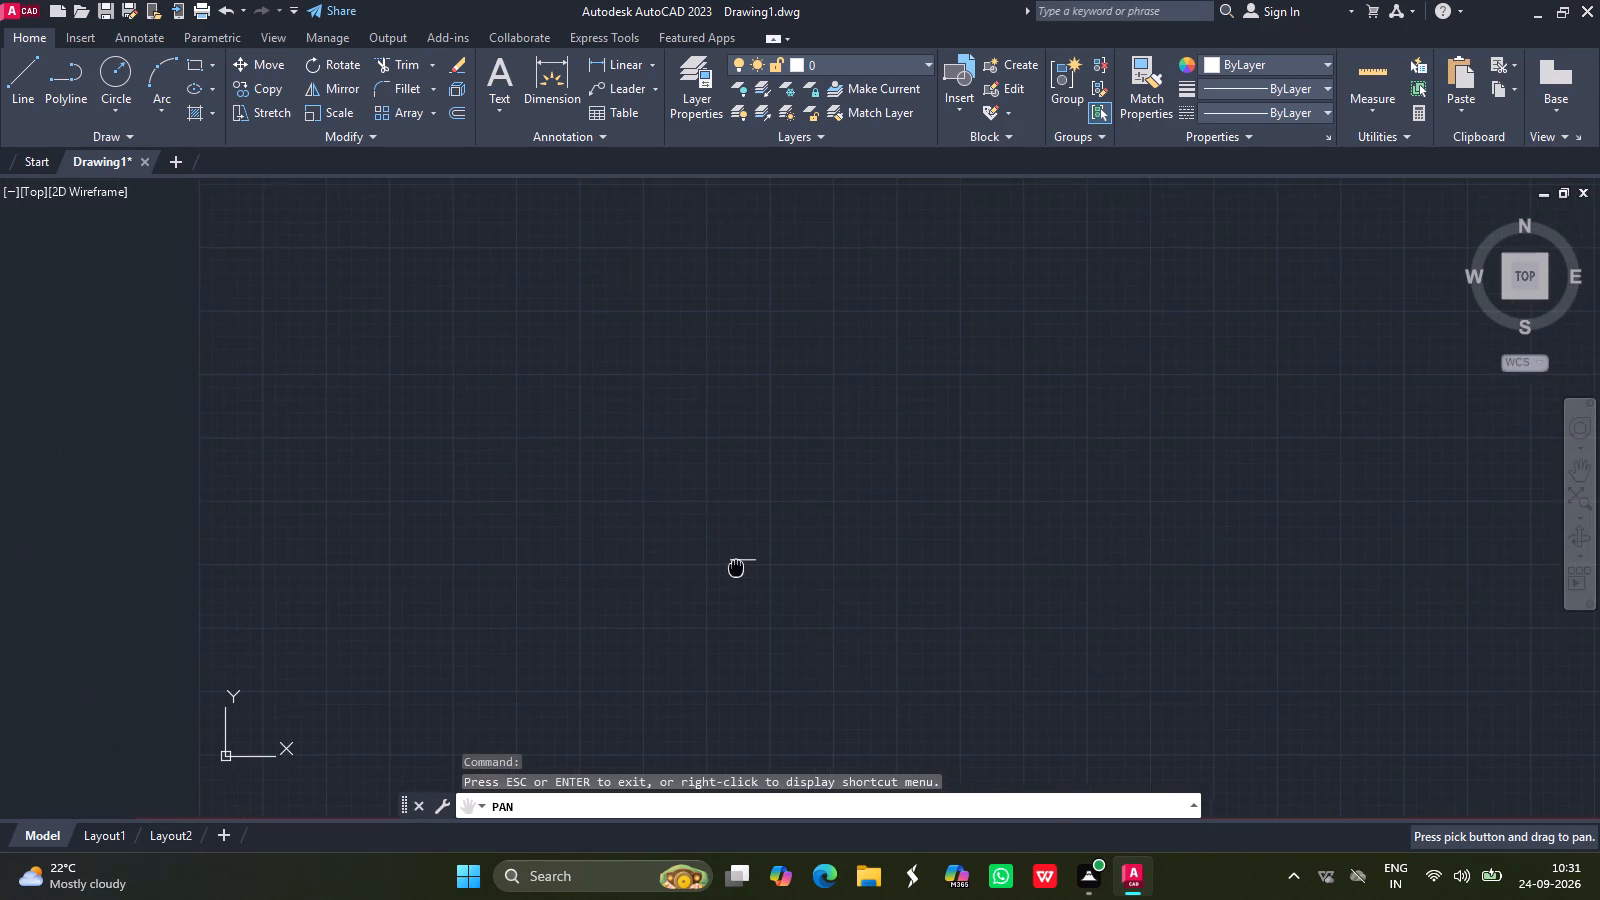
{"action": "scroll", "coordinate": [736, 568], "scroll_direction": "up", "scroll_amount": 5, "text": "ctrl"}
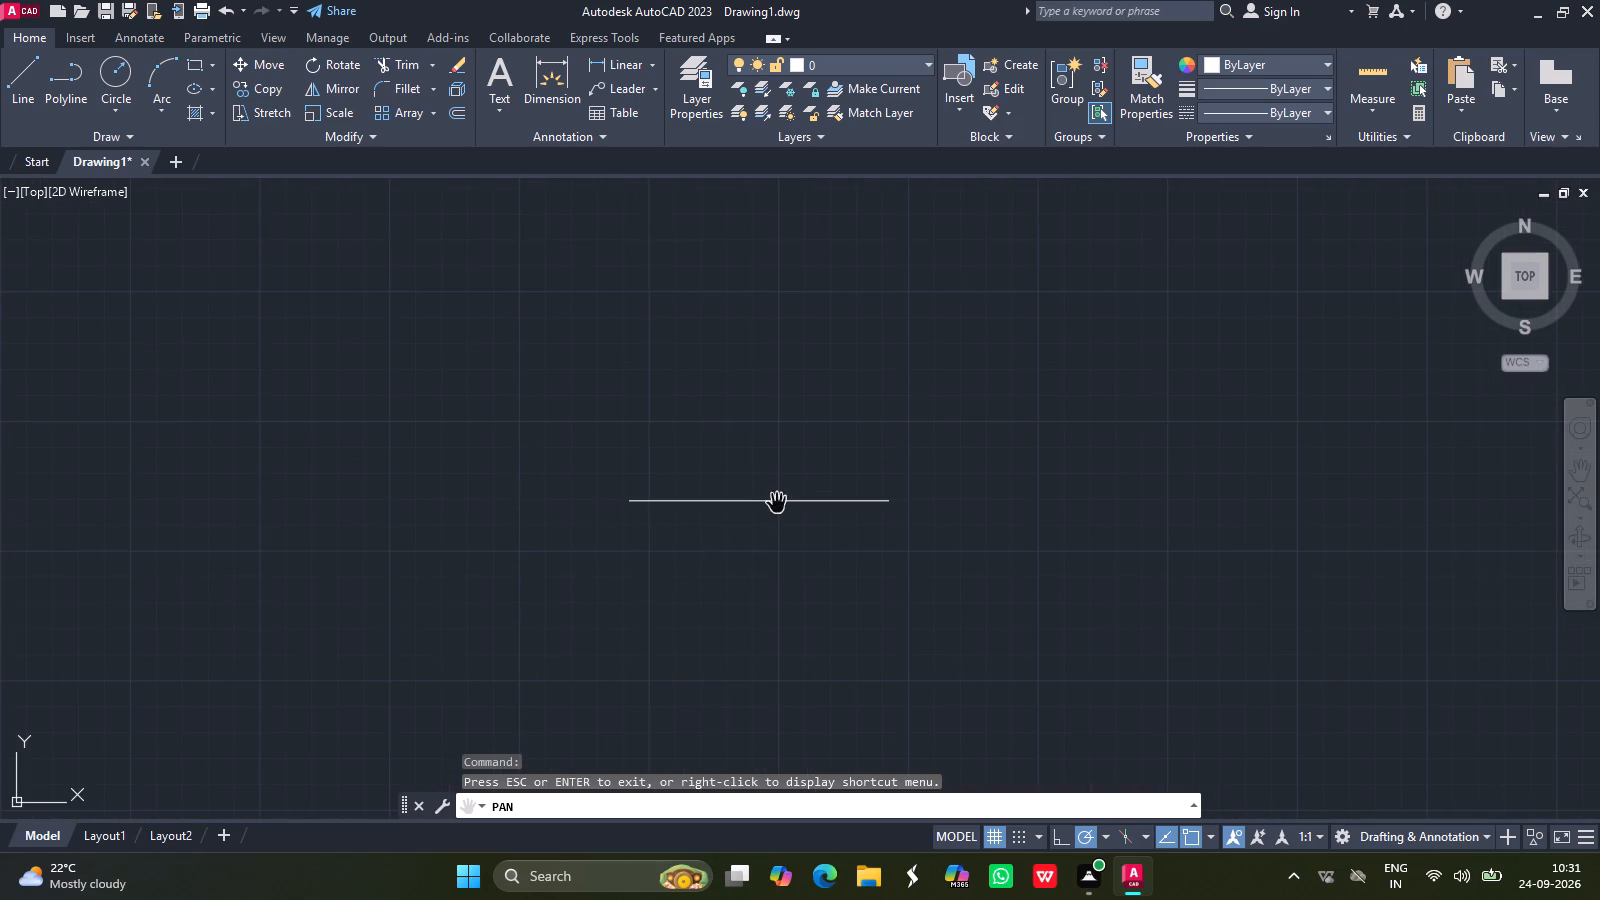
{"action": "left_click_drag", "start_coordinate": [775, 506], "coordinate": [729, 586]}
{"action": "scroll", "coordinate": [729, 586], "scroll_direction": "up", "scroll_amount": 2, "text": "ctrl"}
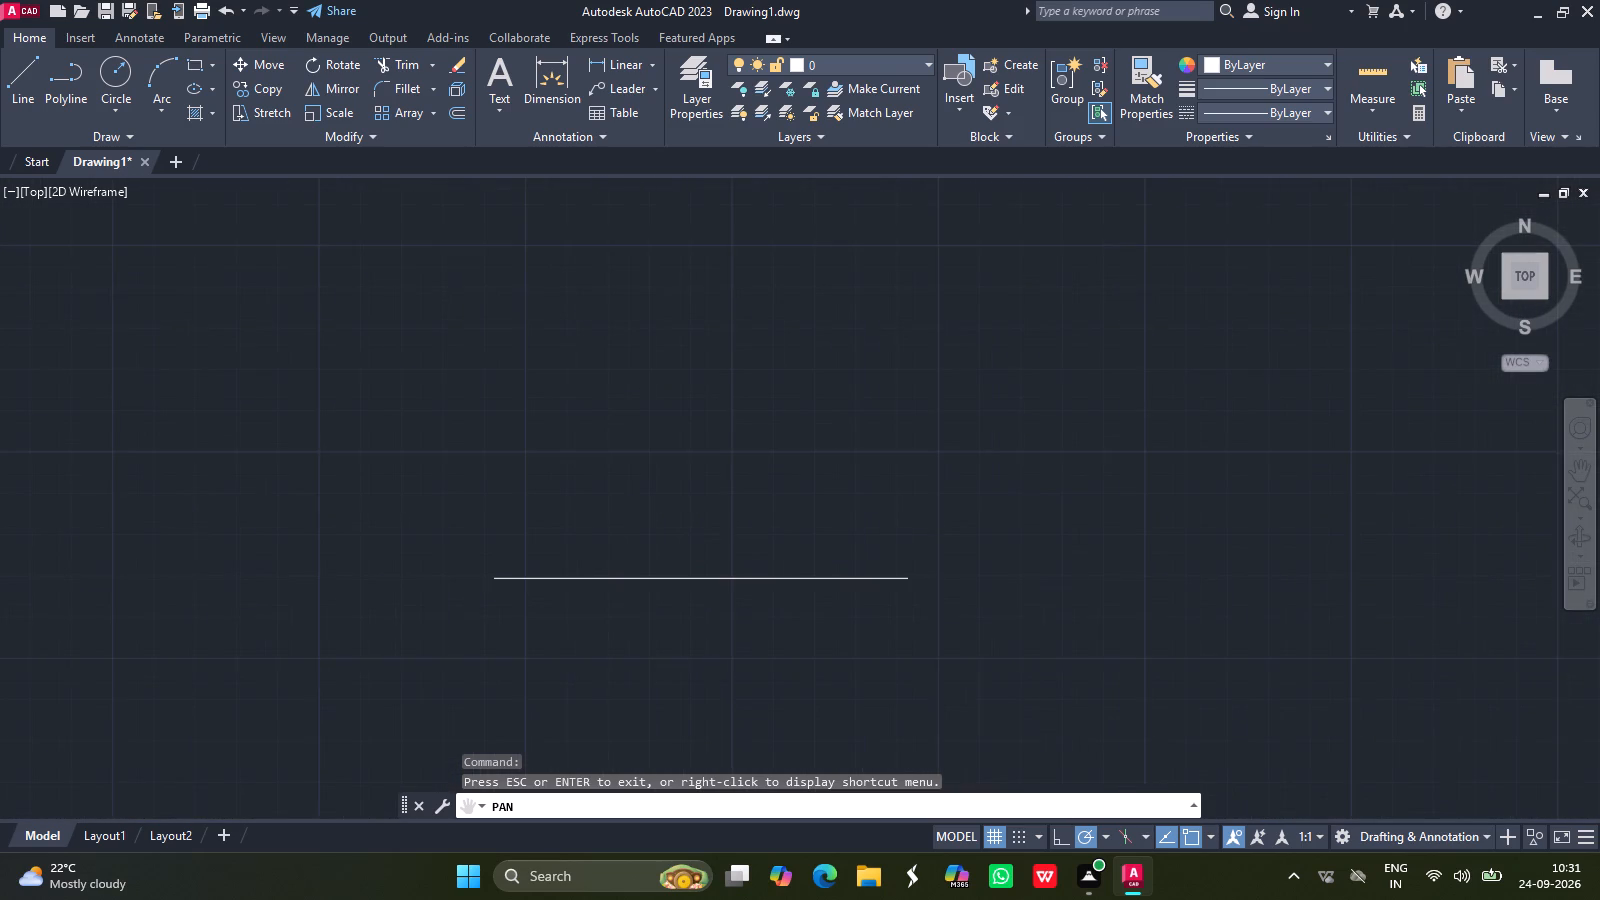
{"action": "left_click_drag", "start_coordinate": [728, 582], "coordinate": [791, 594]}
{"action": "scroll", "coordinate": [791, 594], "scroll_direction": "down", "scroll_amount": 1, "text": "ctrl"}
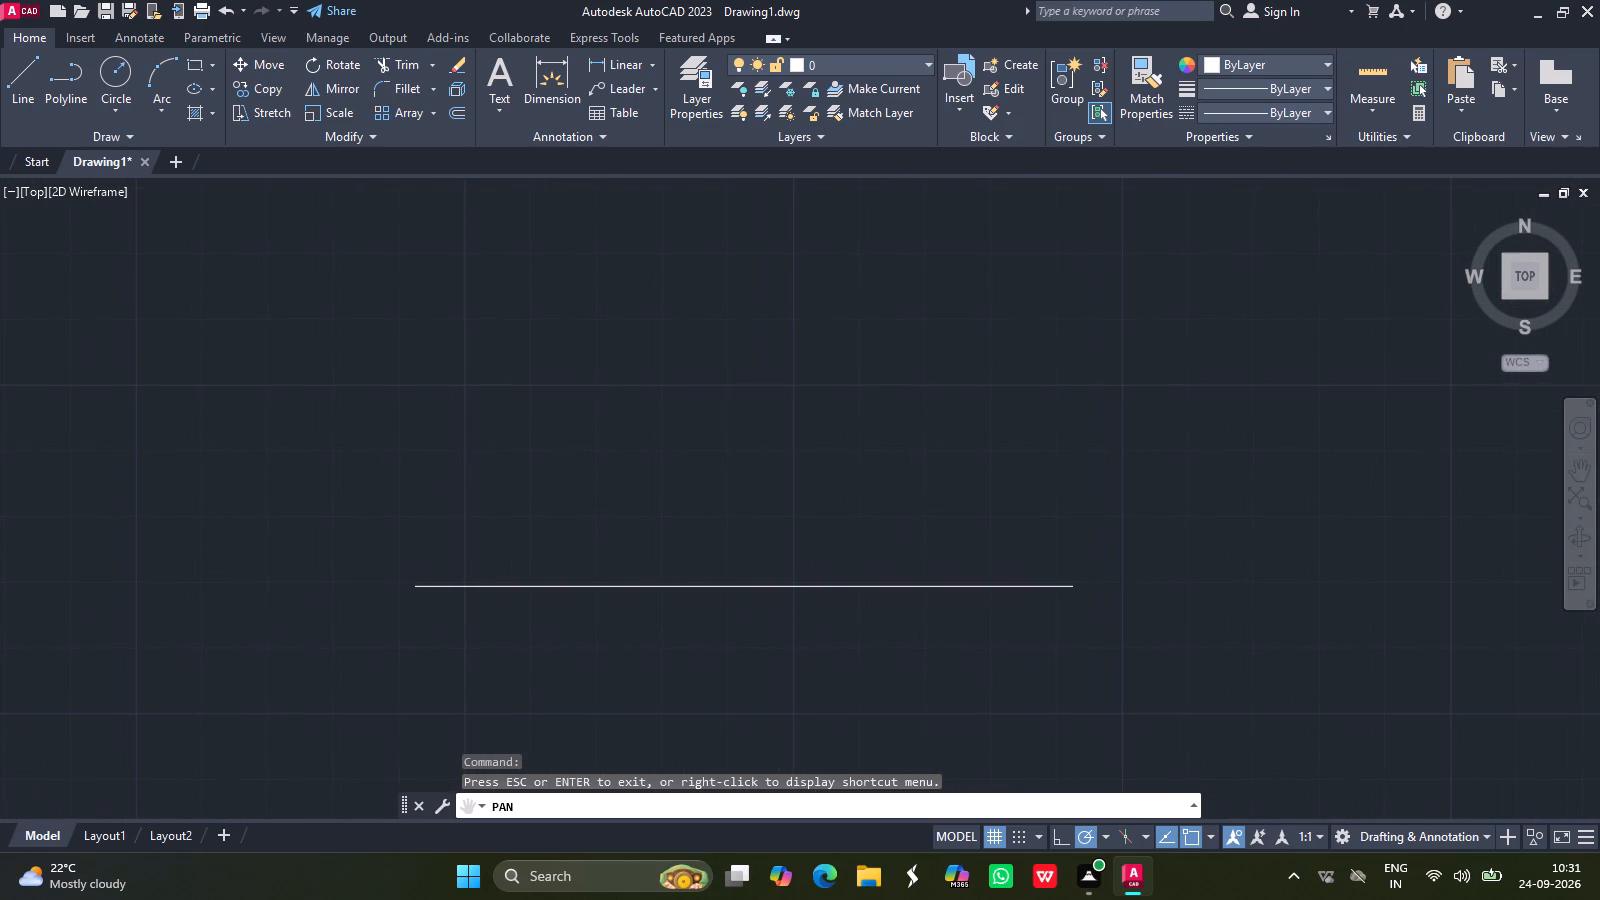
{"action": "key", "text": "Escape"}
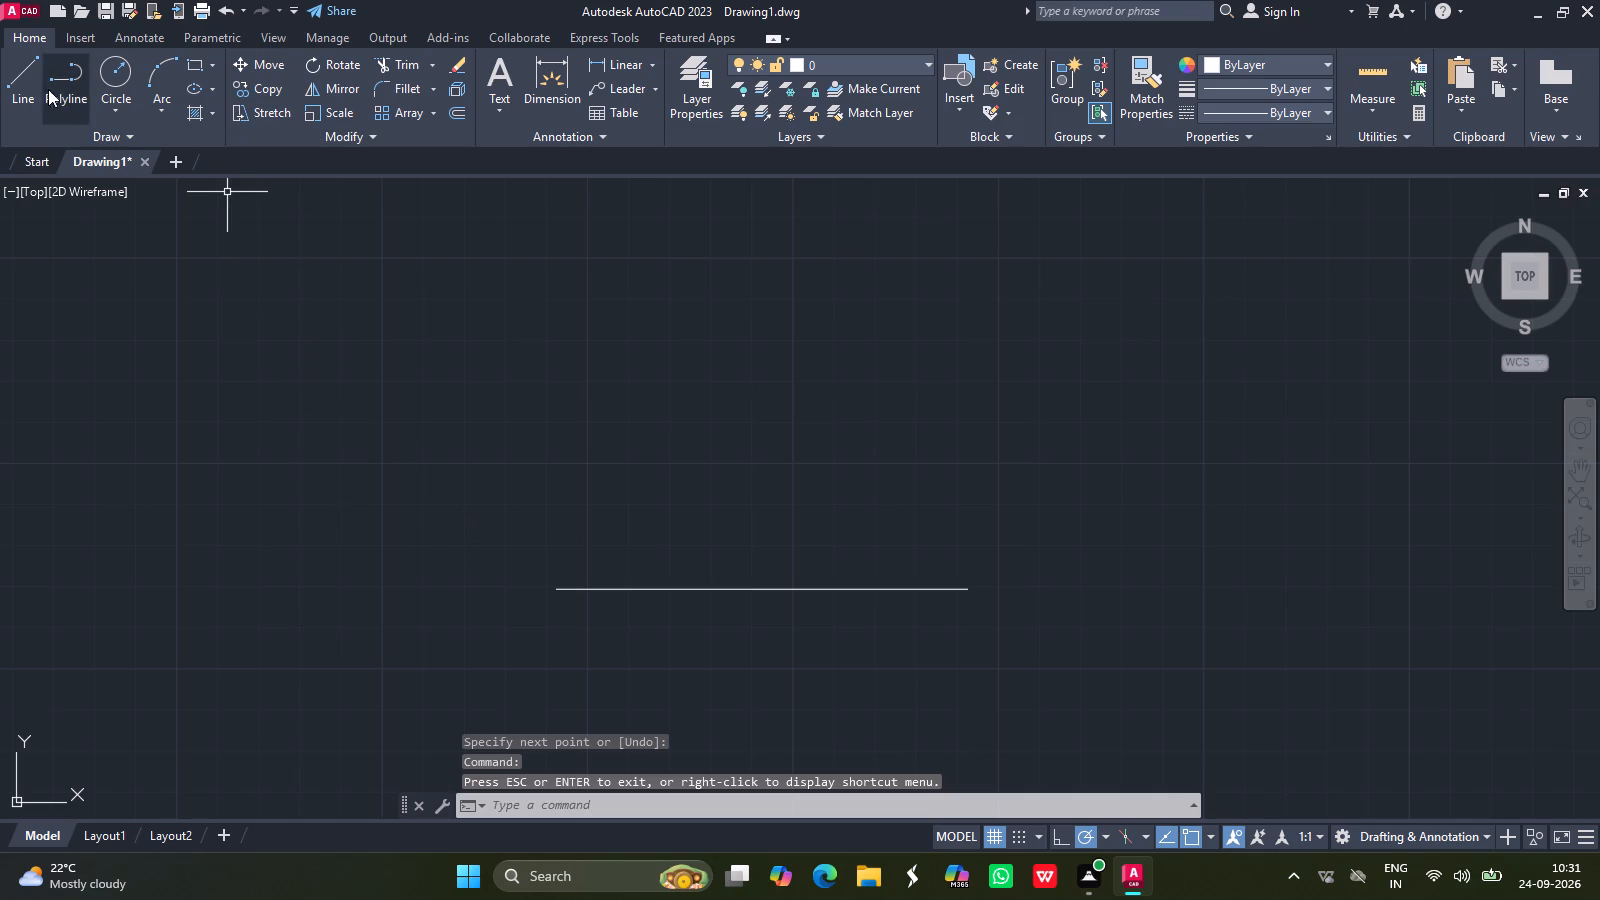
{"action": "left_click", "coordinate": [22, 81]}
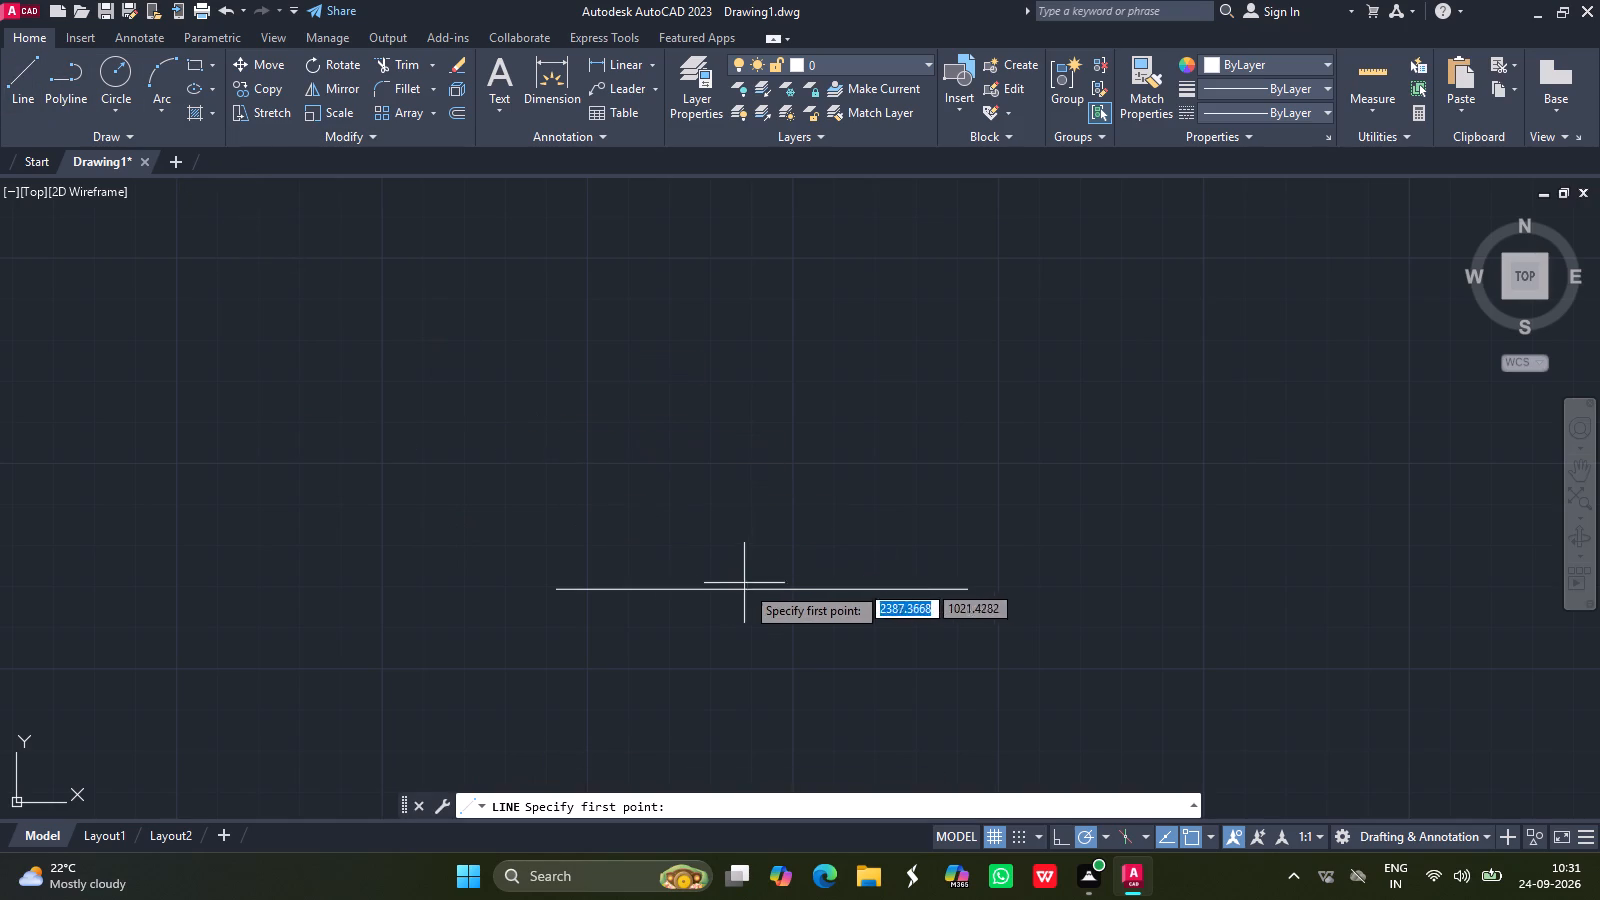
{"action": "left_click_drag", "start_coordinate": [765, 590], "coordinate": [764, 370]}
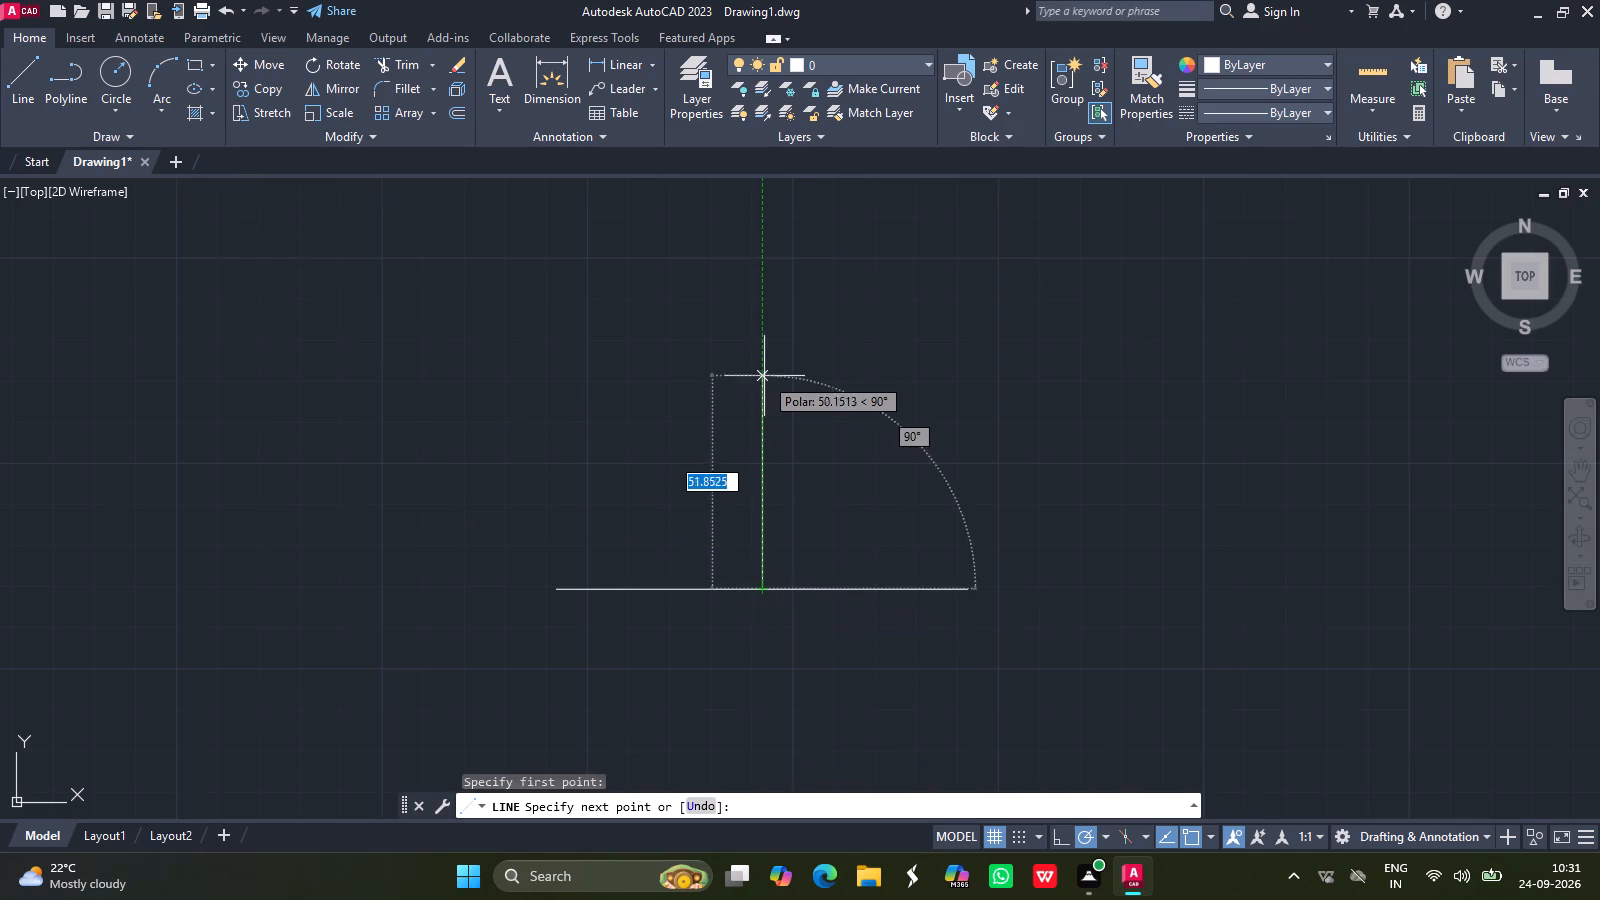
{"action": "left_click_drag", "start_coordinate": [764, 370], "coordinate": [764, 364]}
{"action": "type", "text": "65"}
{"action": "key", "text": "Return"}
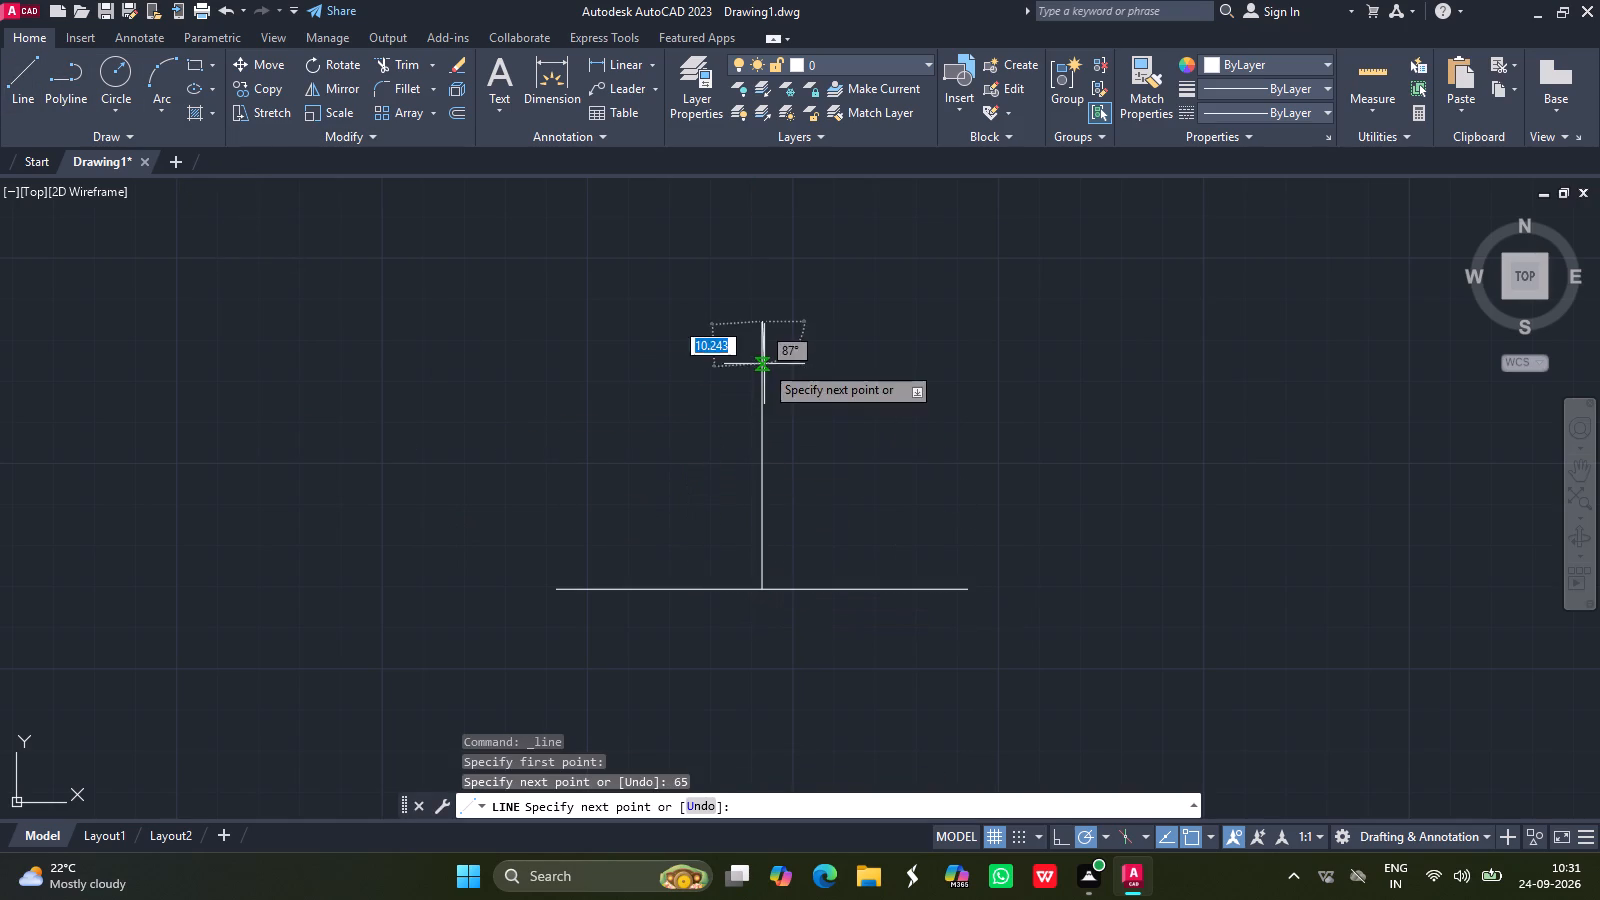
{"action": "key", "text": "Return"}
Draw a second vertical line 70 units long upward from the top end of the 65-unit line.
{"action": "scroll", "coordinate": [752, 458], "scroll_direction": "down", "scroll_amount": 2, "text": "ctrl"}
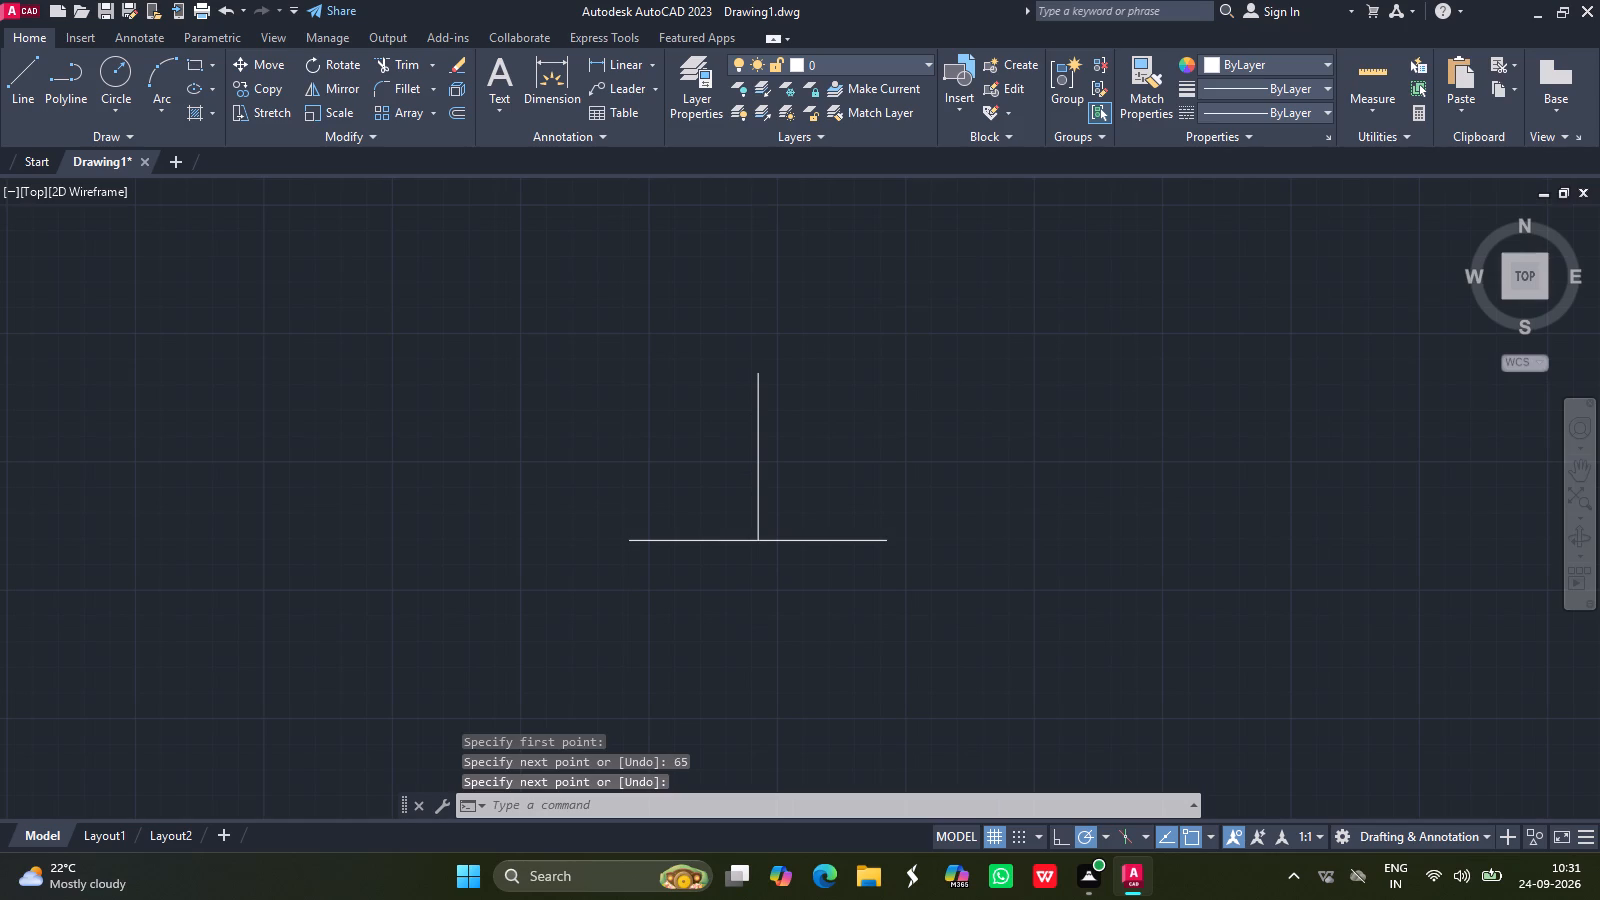
{"action": "left_click", "coordinate": [30, 88]}
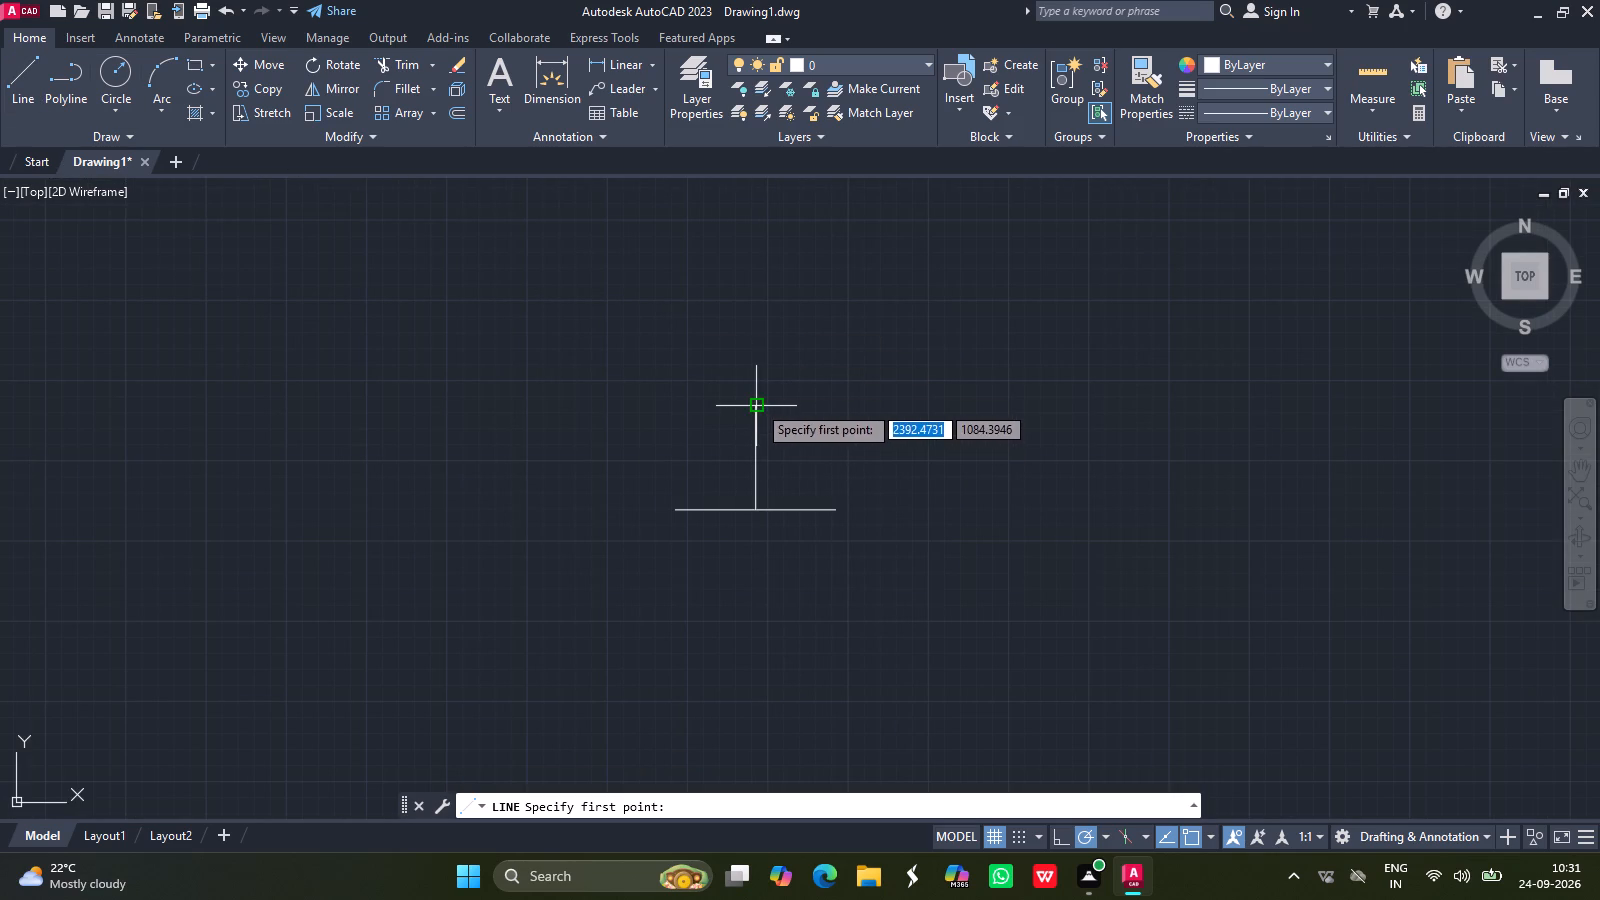
{"action": "left_click_drag", "start_coordinate": [757, 404], "coordinate": [765, 308]}
{"action": "type", "text": "70"}
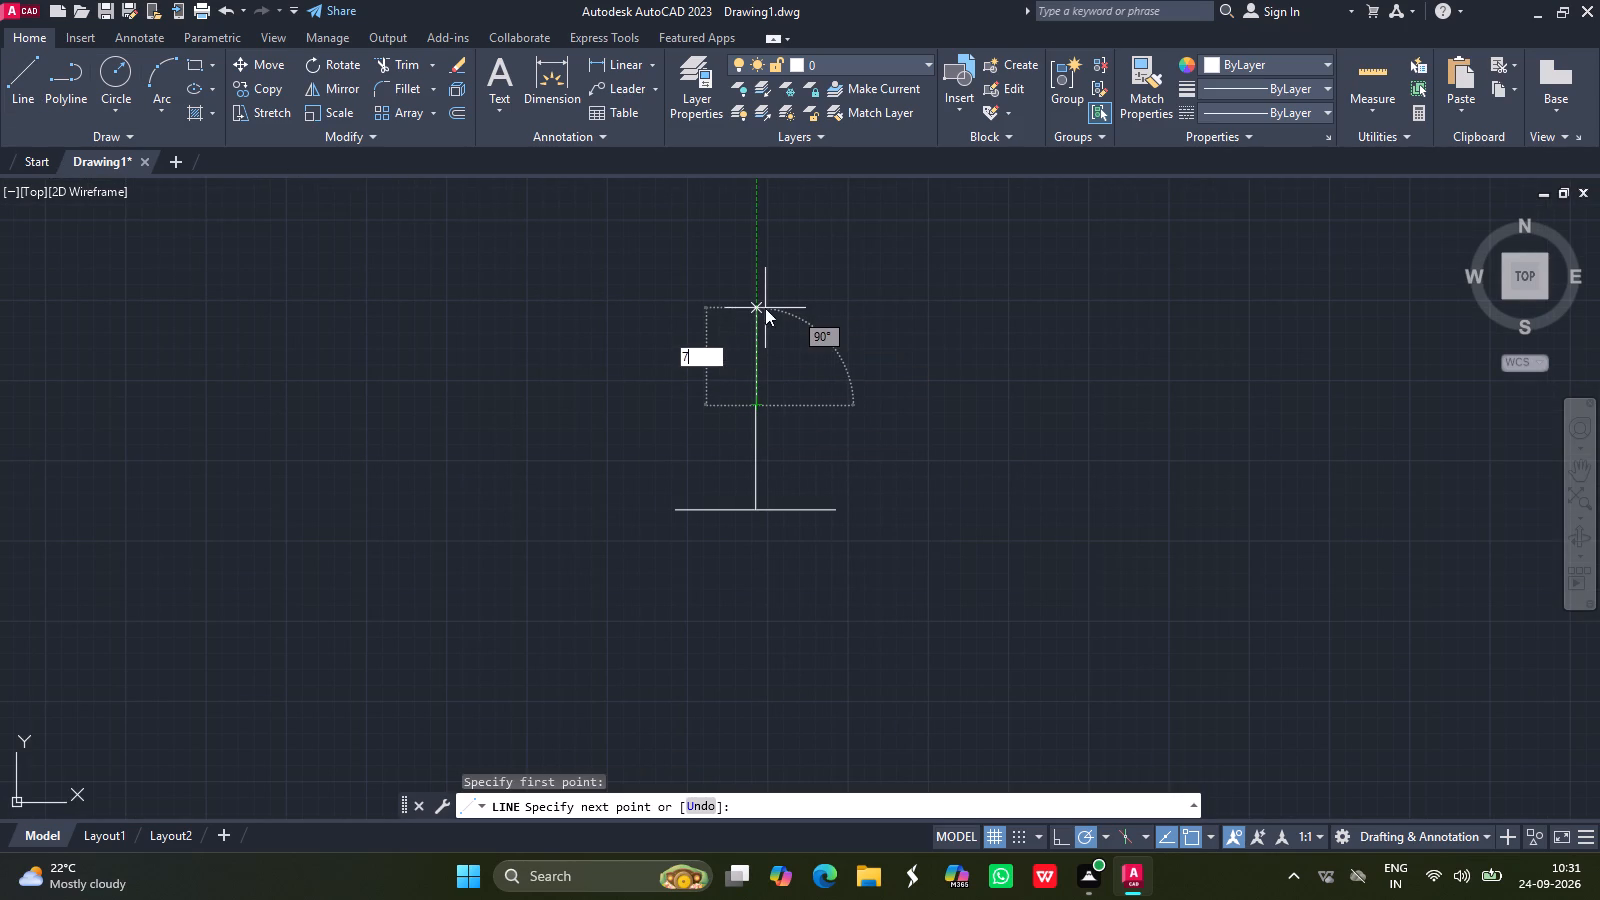
{"action": "key", "text": "Return"}
{"action": "key", "text": "Return"}
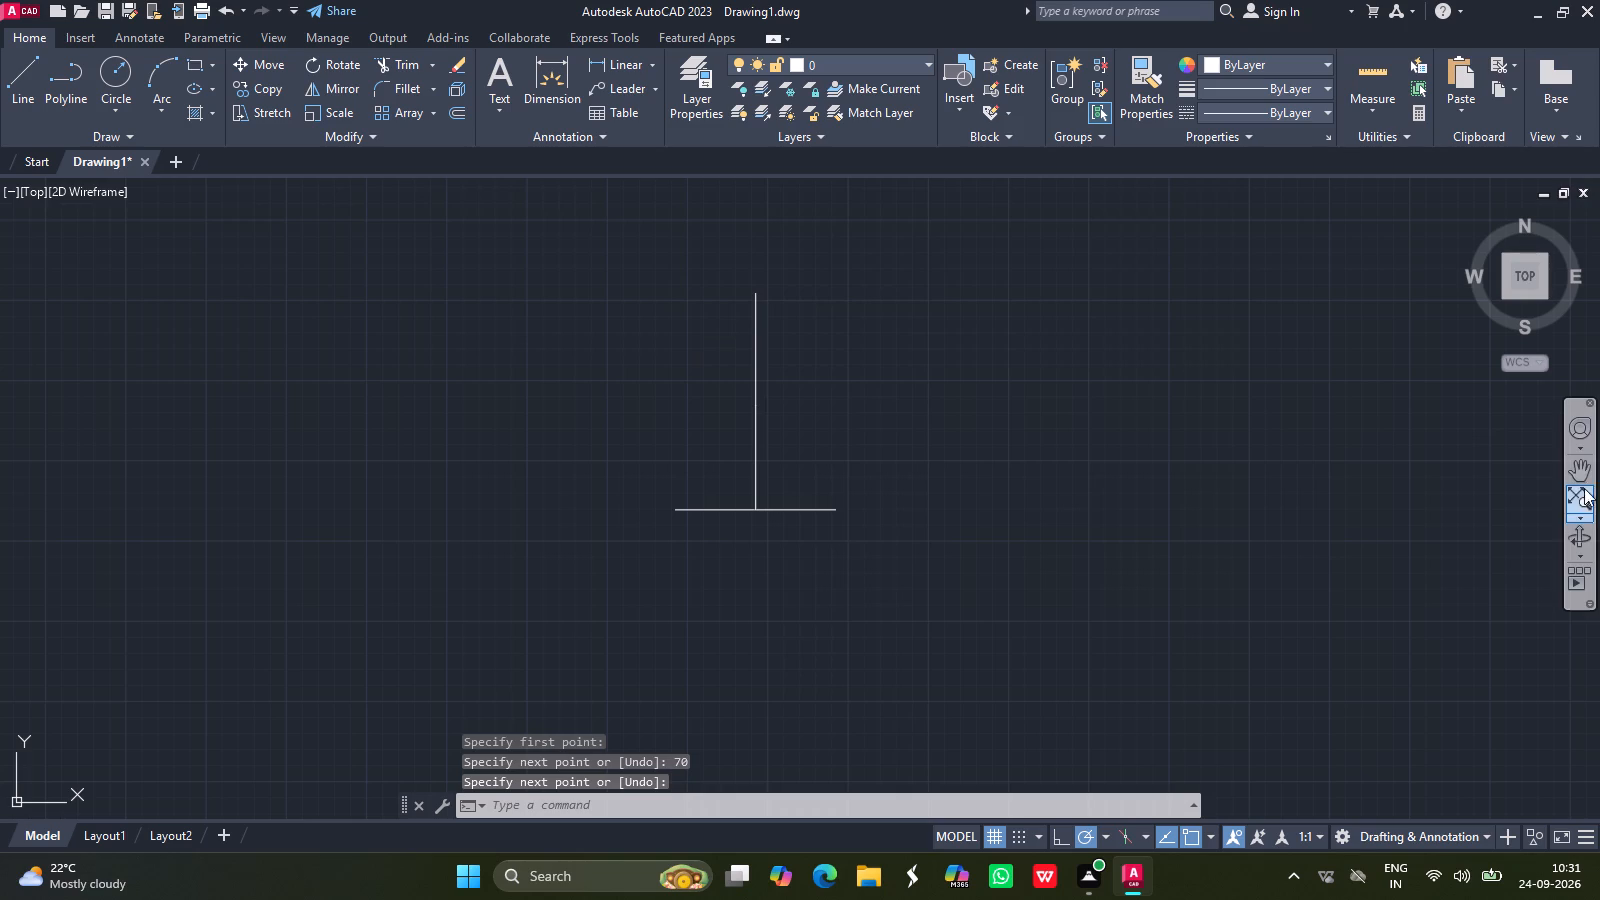
Draw a horizontal line 50 units long to the right from the junction of the two vertical lines.
{"action": "left_click", "coordinate": [1579, 472]}
{"action": "left_click_drag", "start_coordinate": [812, 440], "coordinate": [806, 532]}
{"action": "key", "text": "Escape"}
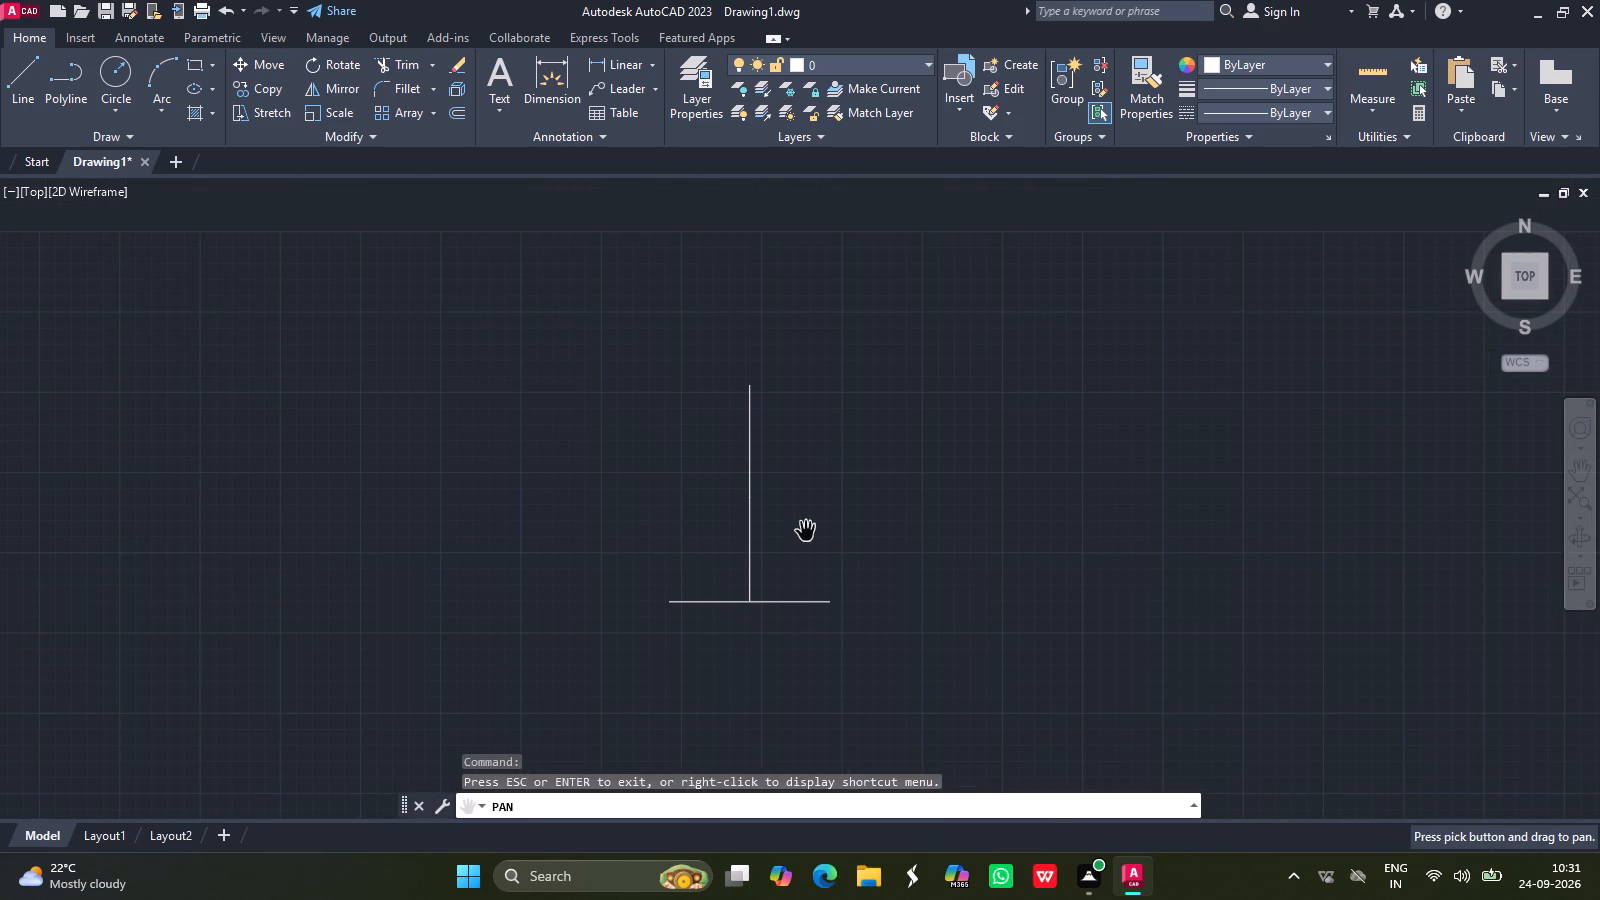
{"action": "left_click", "coordinate": [27, 75]}
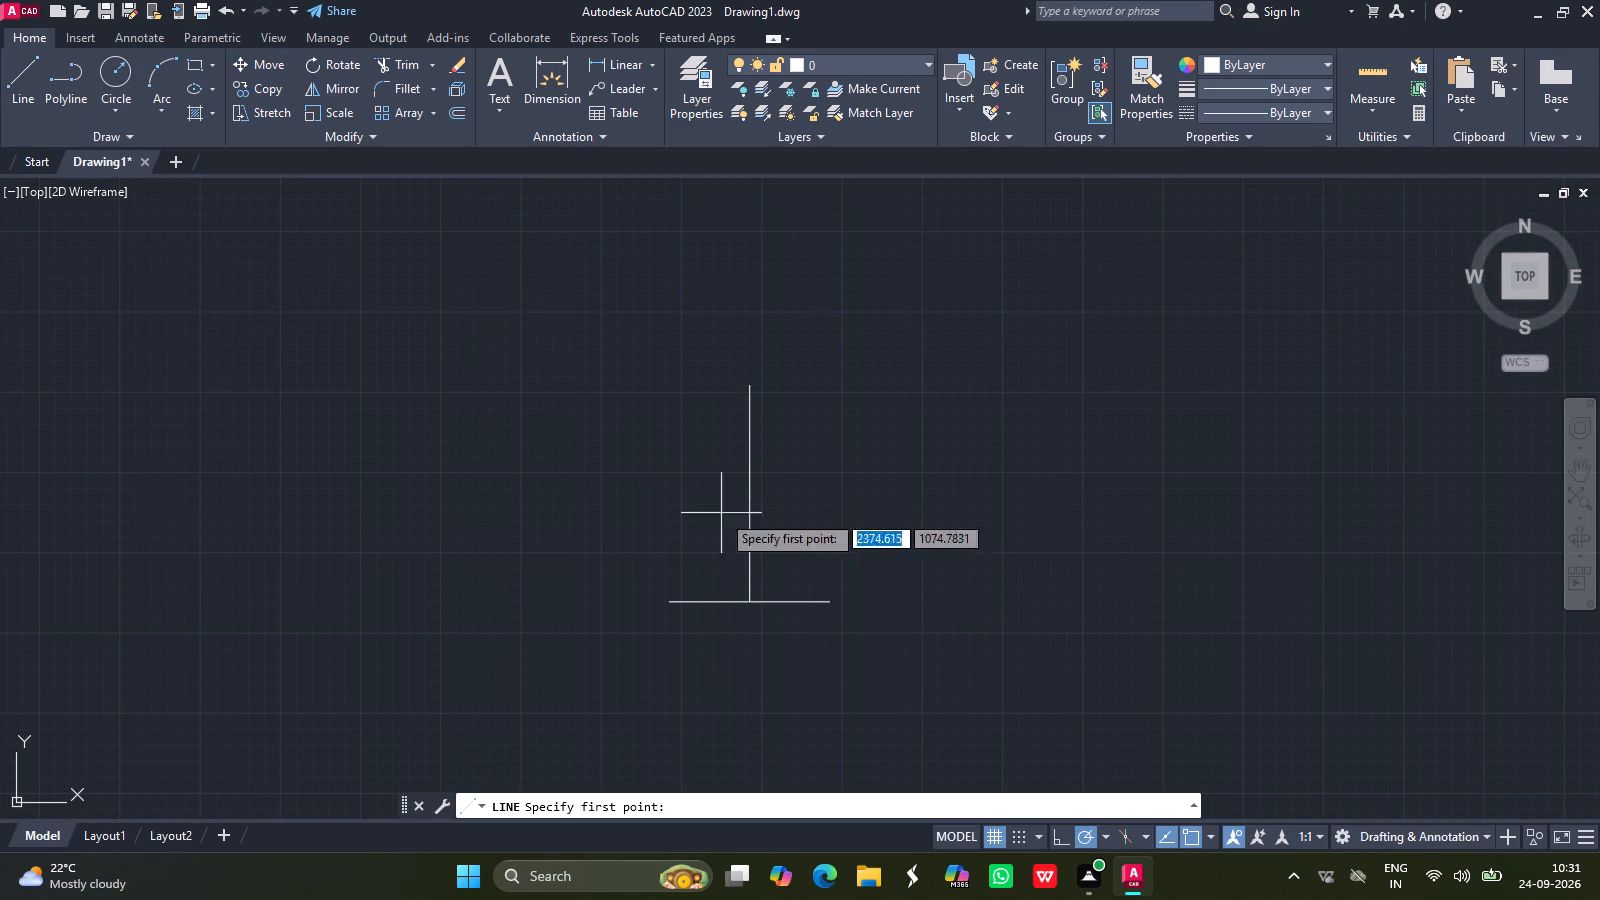
{"action": "left_click_drag", "start_coordinate": [750, 497], "coordinate": [909, 494]}
{"action": "type", "text": "50"}
{"action": "key", "text": "Return"}
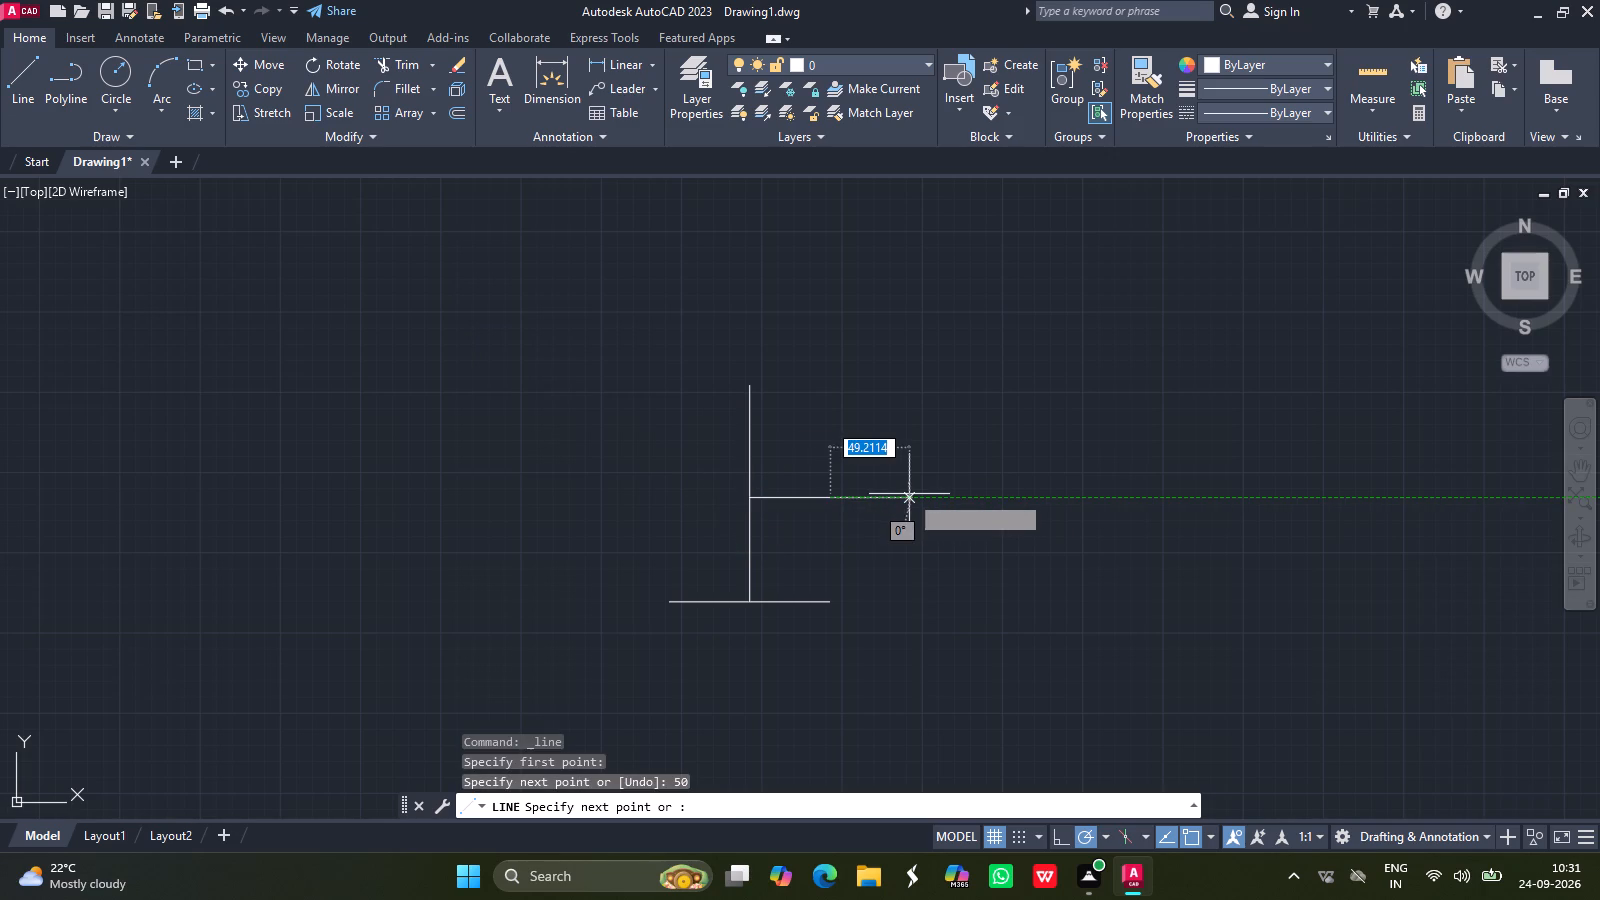
{"action": "key", "text": "Return"}
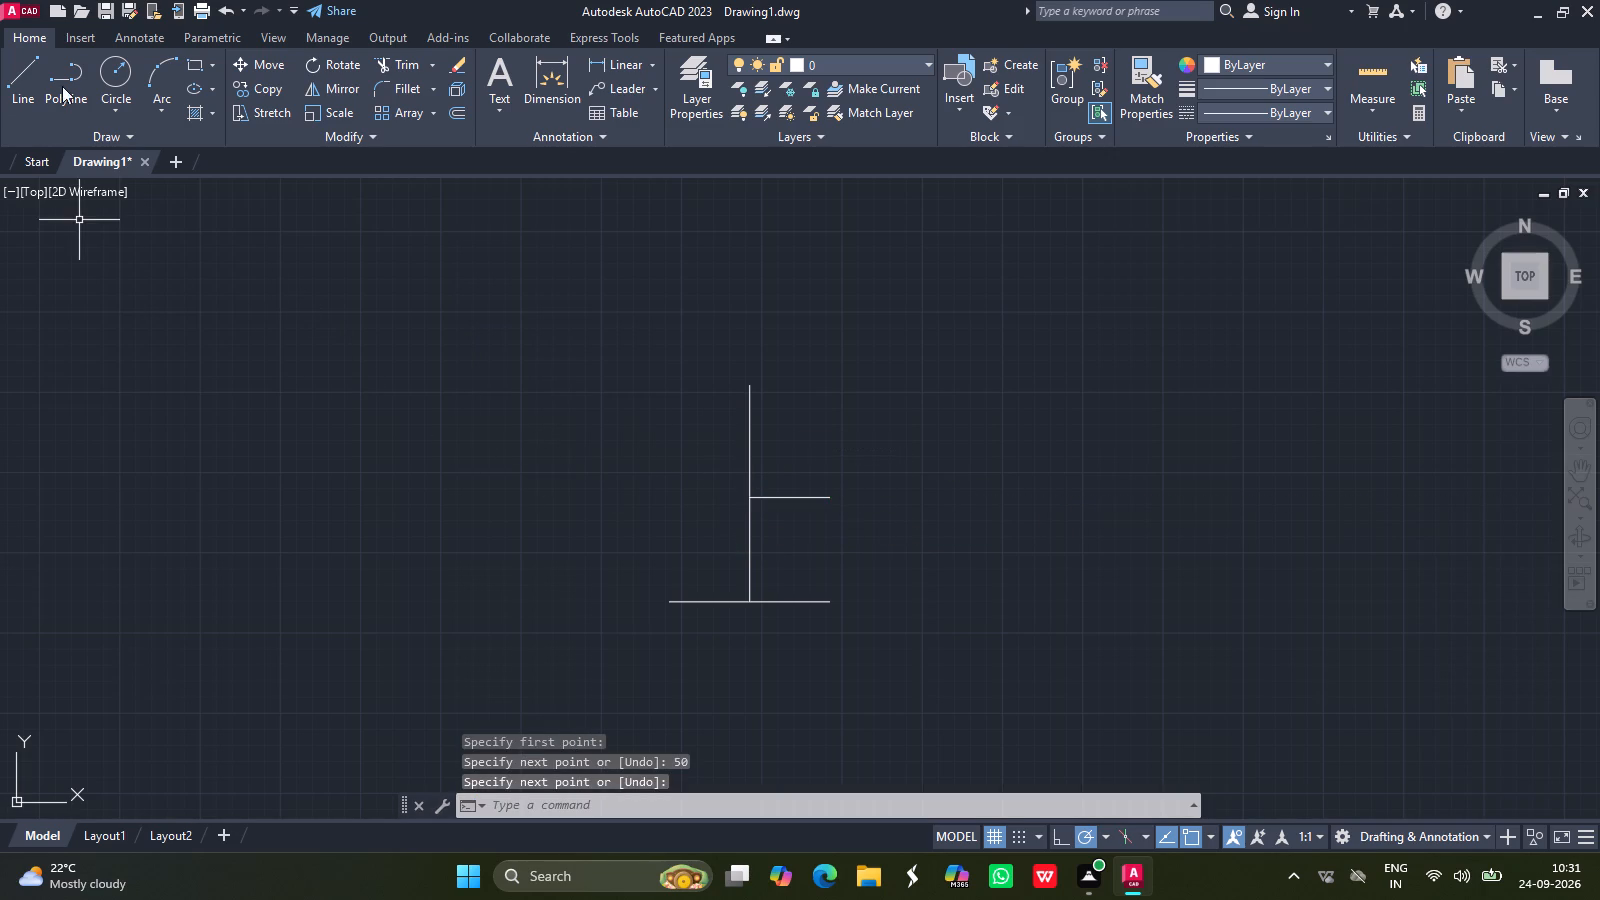
Draw a matching horizontal line 50 units long to the left from the same junction.
{"action": "left_click_drag", "start_coordinate": [0, 80], "coordinate": [20, 82]}
{"action": "left_click", "coordinate": [20, 82]}
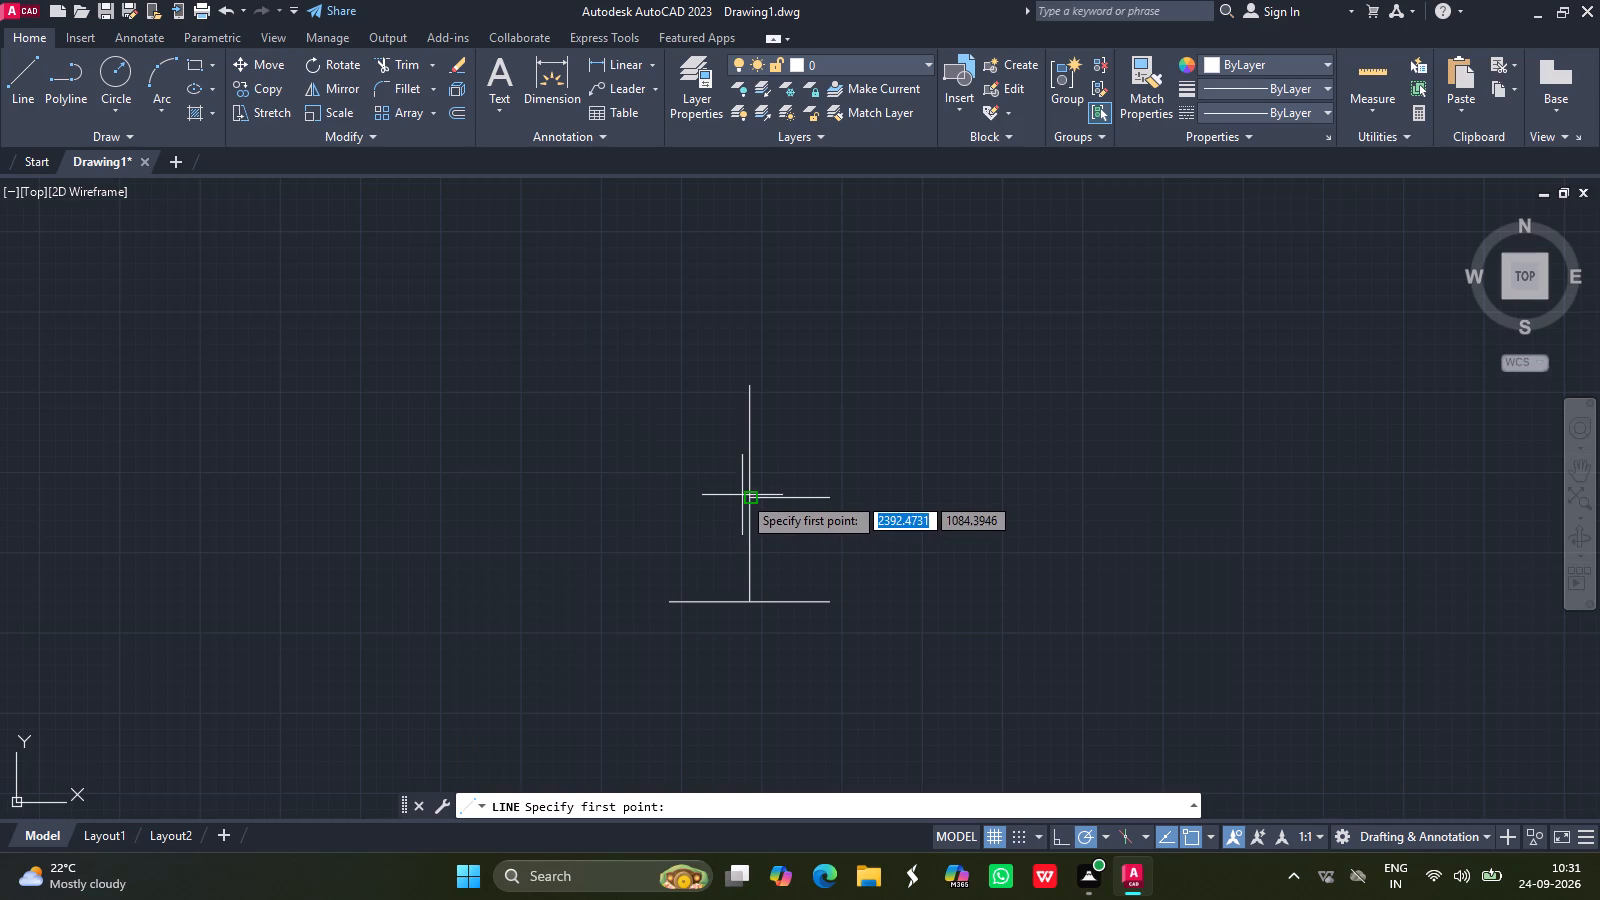
{"action": "left_click_drag", "start_coordinate": [752, 495], "coordinate": [550, 494]}
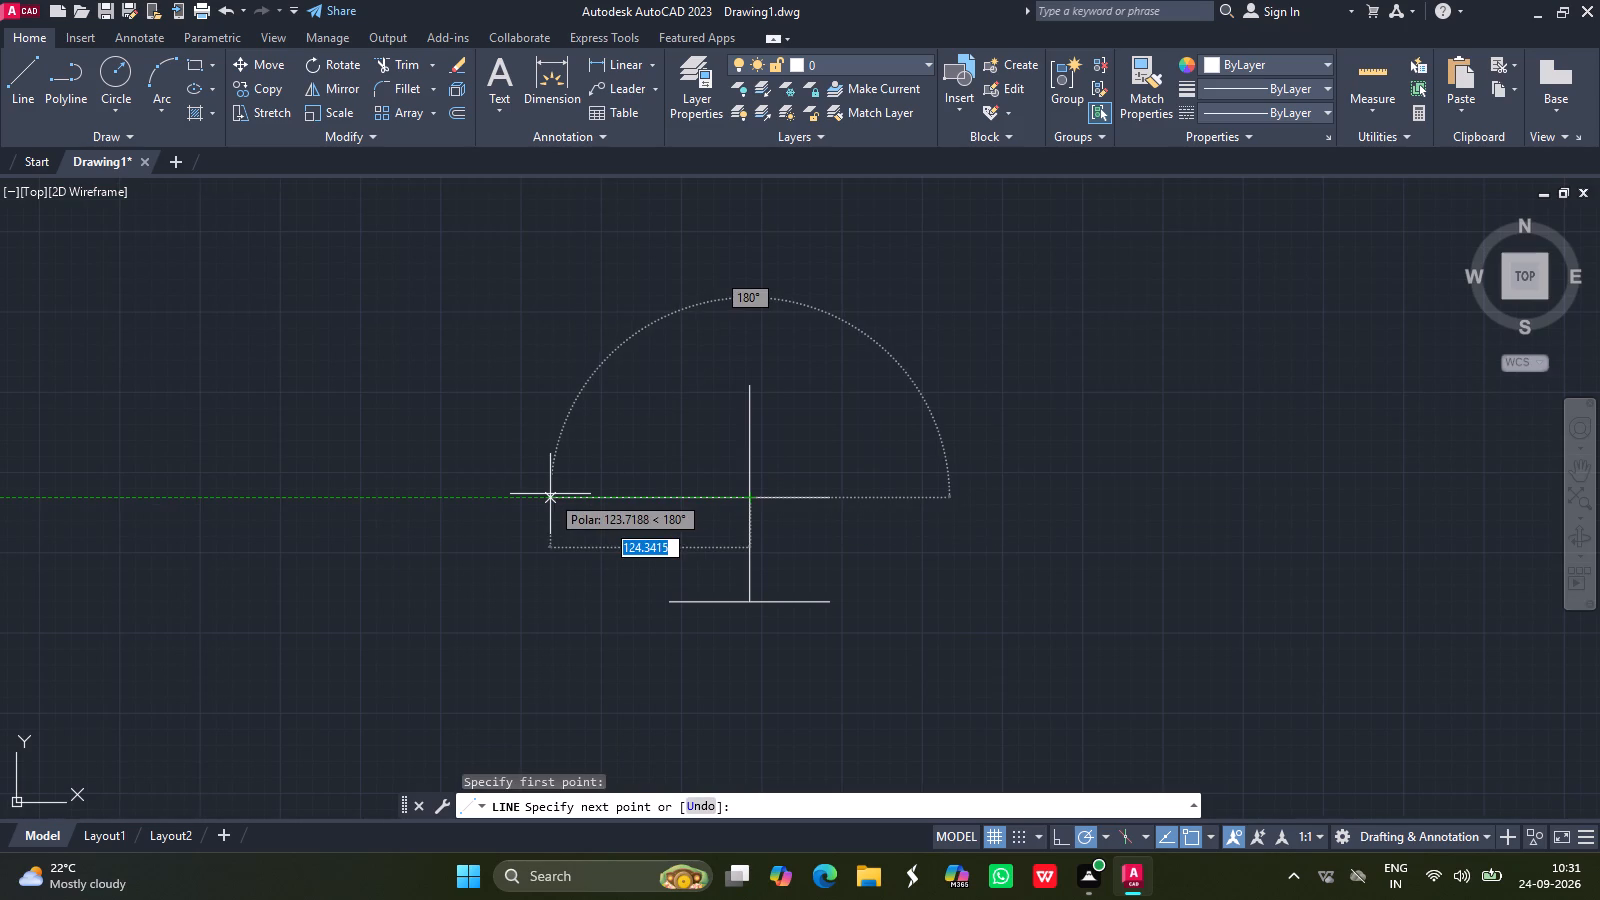
{"action": "type", "text": "50"}
{"action": "key", "text": "Return"}
{"action": "key", "text": "Return"}
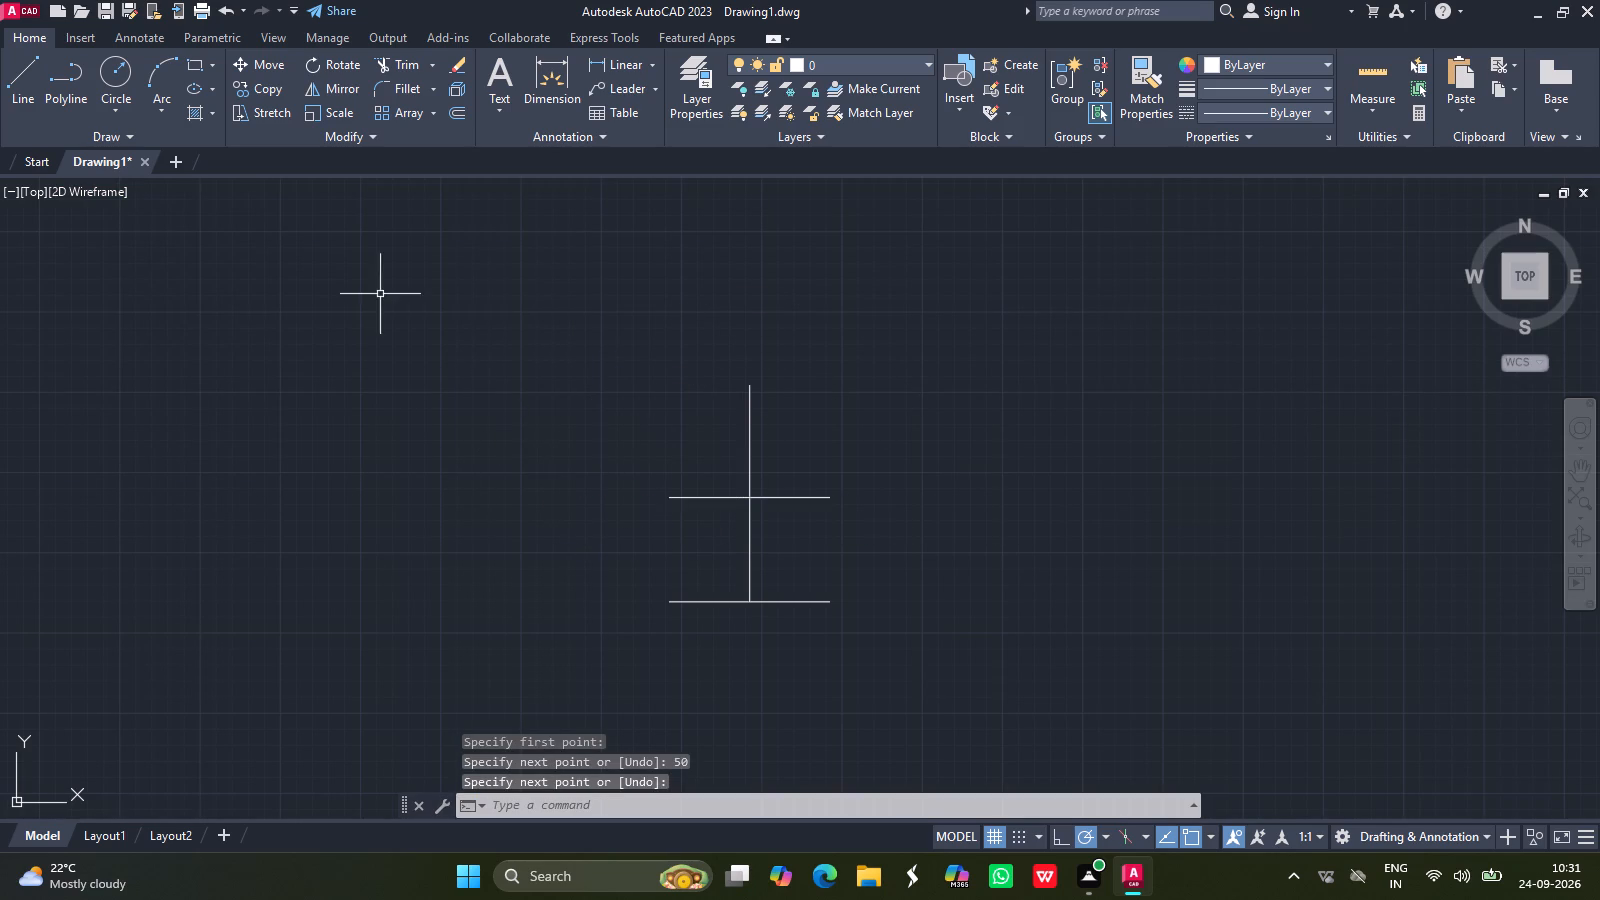
Draw a circle of radius 25 centred on the right end of the upper horizontal line.
{"action": "left_click", "coordinate": [114, 71]}
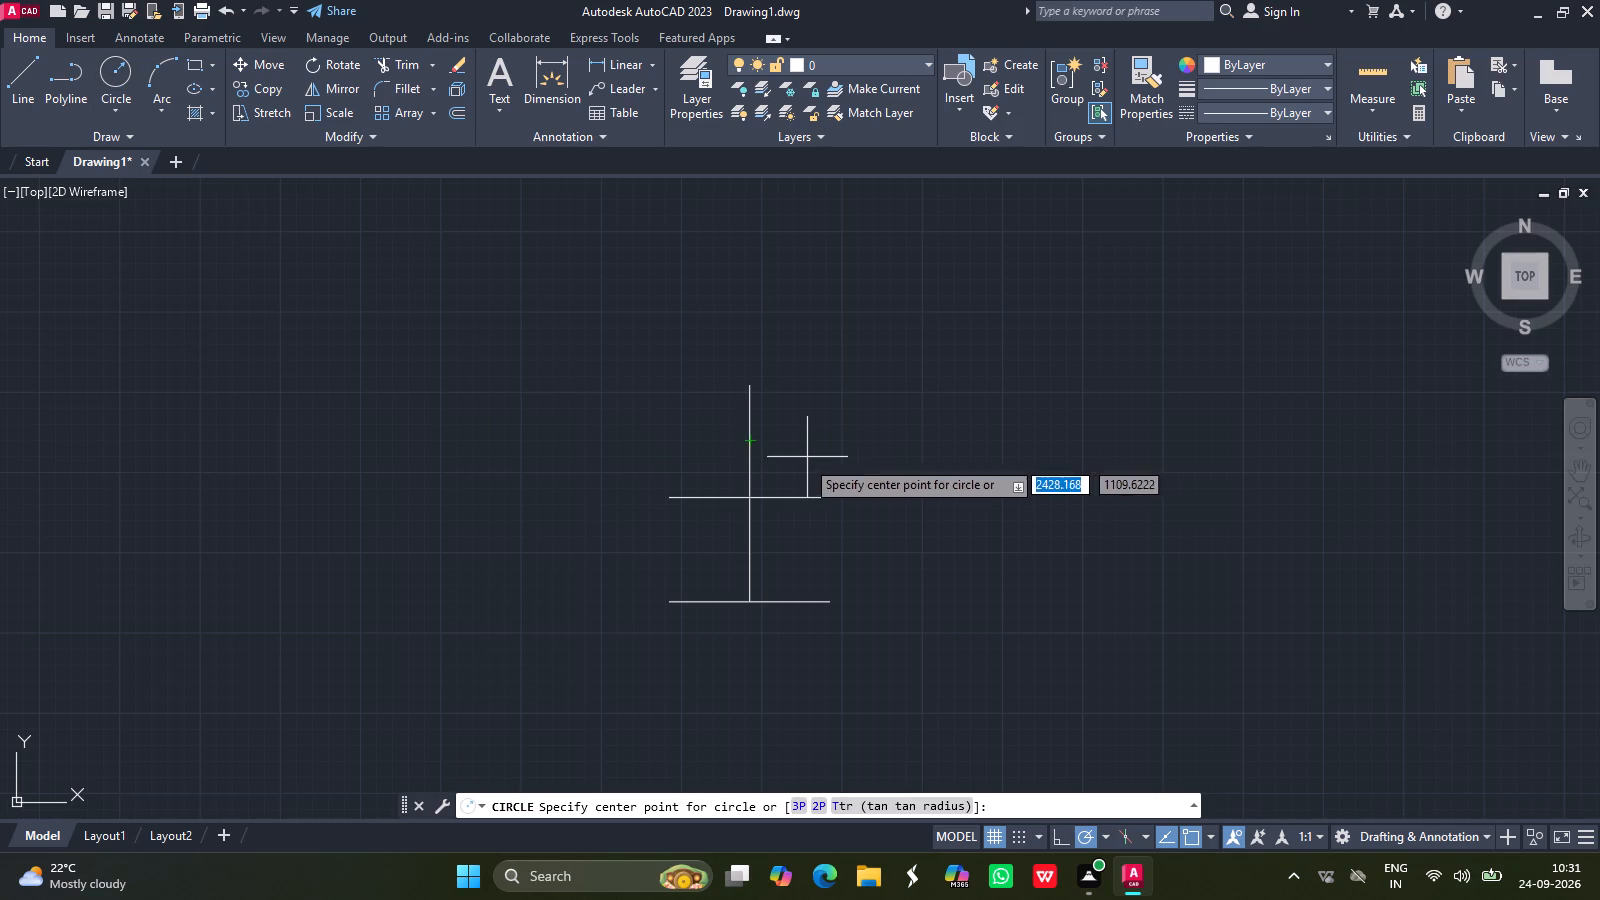
{"action": "left_click_drag", "start_coordinate": [830, 494], "coordinate": [810, 425]}
{"action": "type", "text": "25"}
{"action": "key", "text": "Return"}
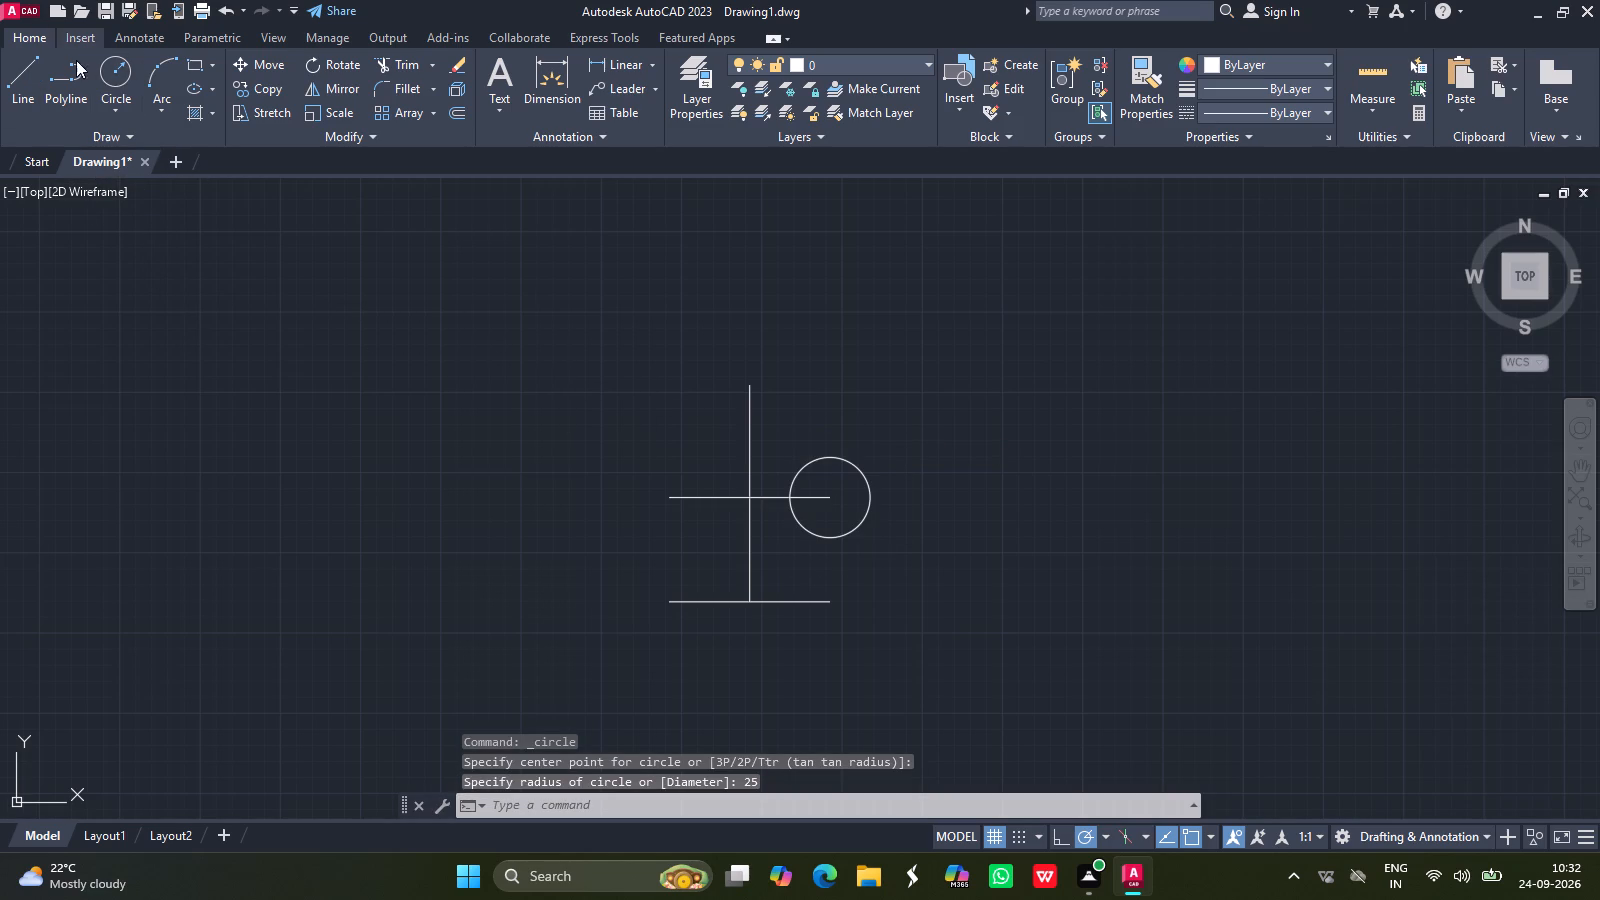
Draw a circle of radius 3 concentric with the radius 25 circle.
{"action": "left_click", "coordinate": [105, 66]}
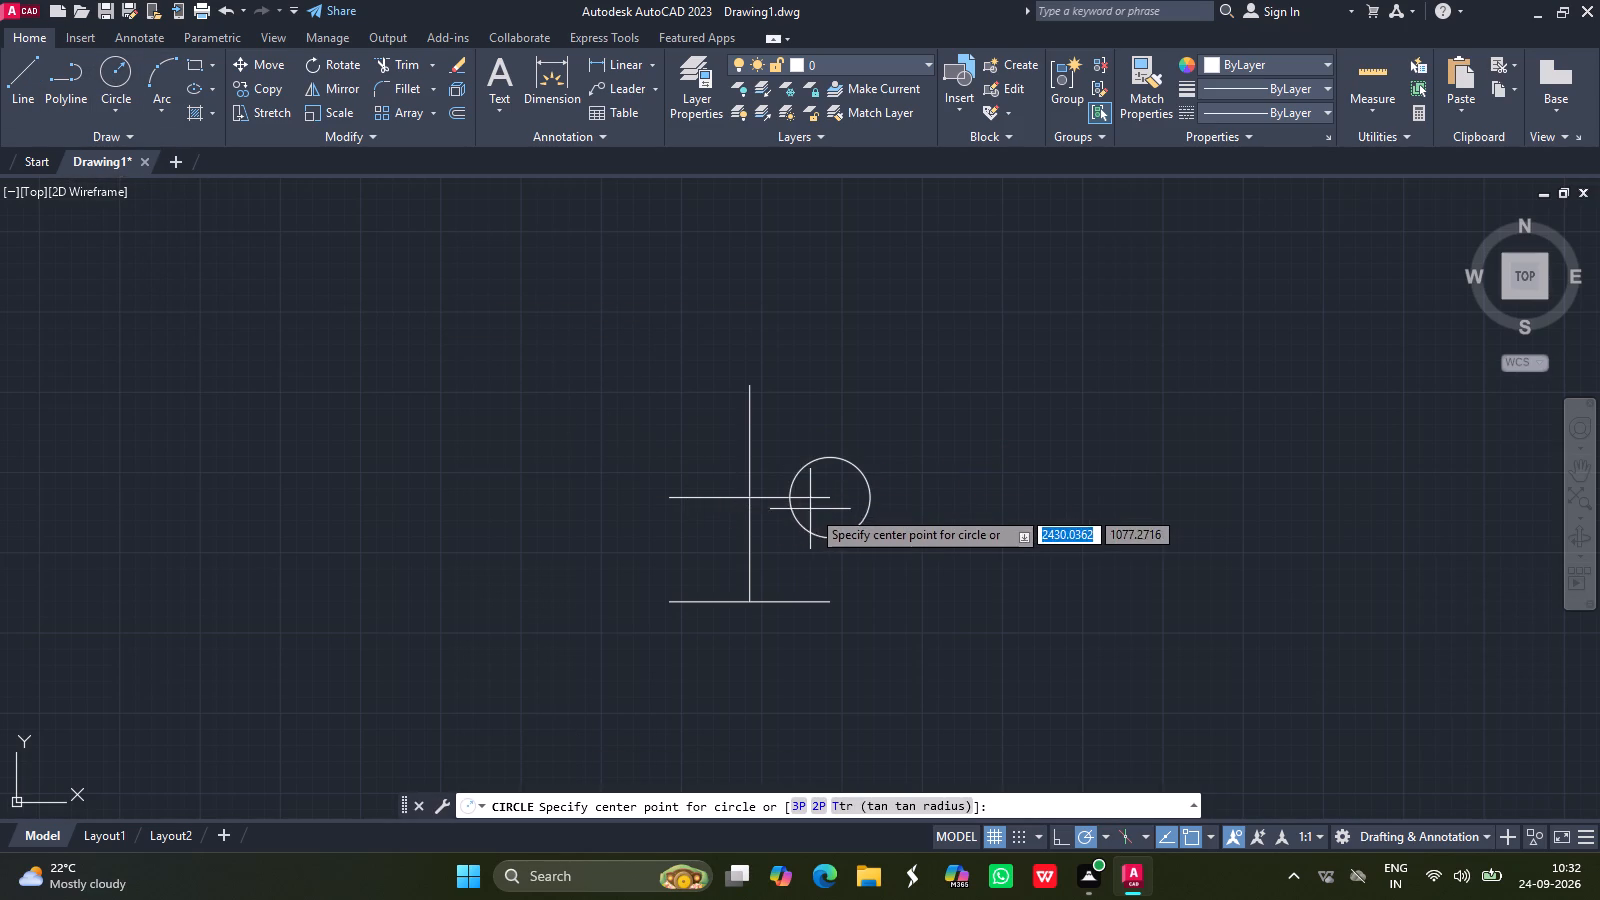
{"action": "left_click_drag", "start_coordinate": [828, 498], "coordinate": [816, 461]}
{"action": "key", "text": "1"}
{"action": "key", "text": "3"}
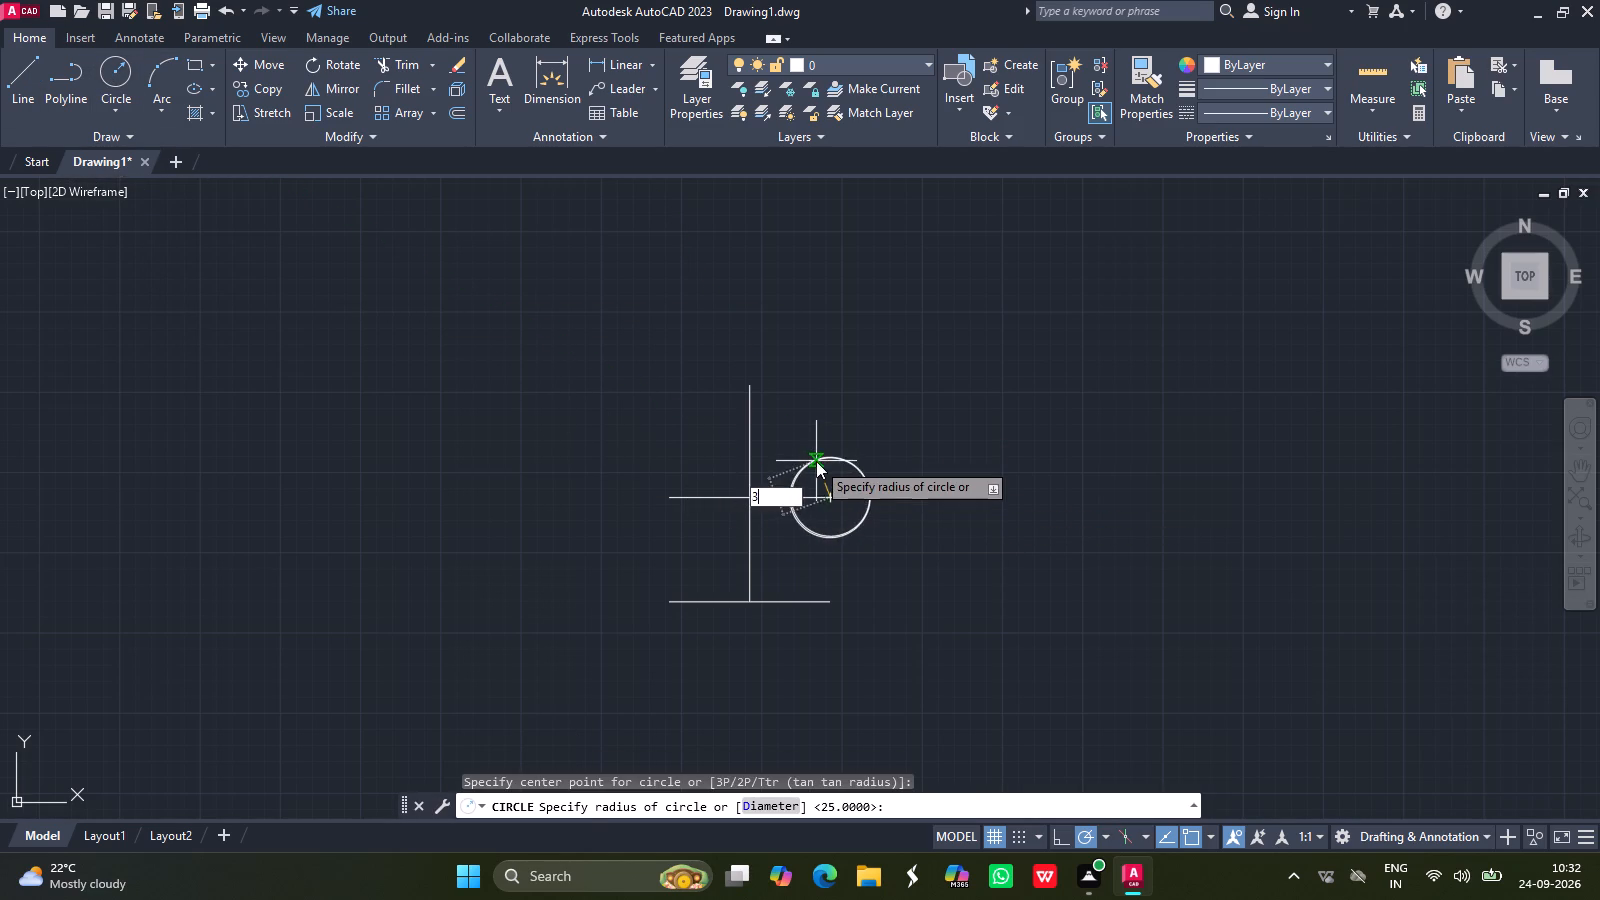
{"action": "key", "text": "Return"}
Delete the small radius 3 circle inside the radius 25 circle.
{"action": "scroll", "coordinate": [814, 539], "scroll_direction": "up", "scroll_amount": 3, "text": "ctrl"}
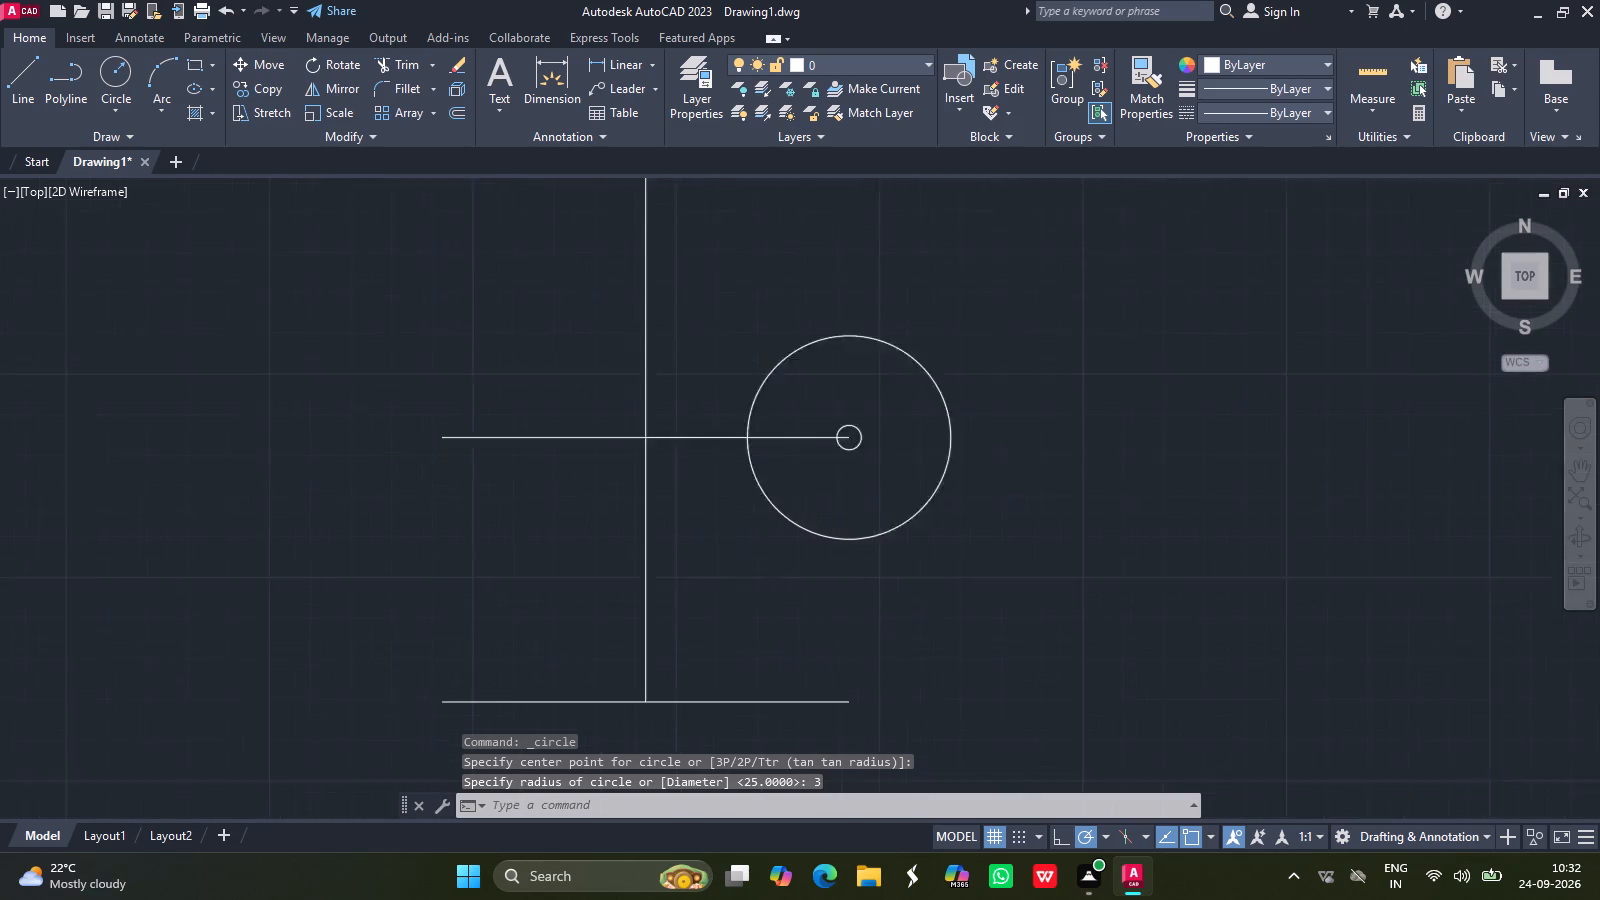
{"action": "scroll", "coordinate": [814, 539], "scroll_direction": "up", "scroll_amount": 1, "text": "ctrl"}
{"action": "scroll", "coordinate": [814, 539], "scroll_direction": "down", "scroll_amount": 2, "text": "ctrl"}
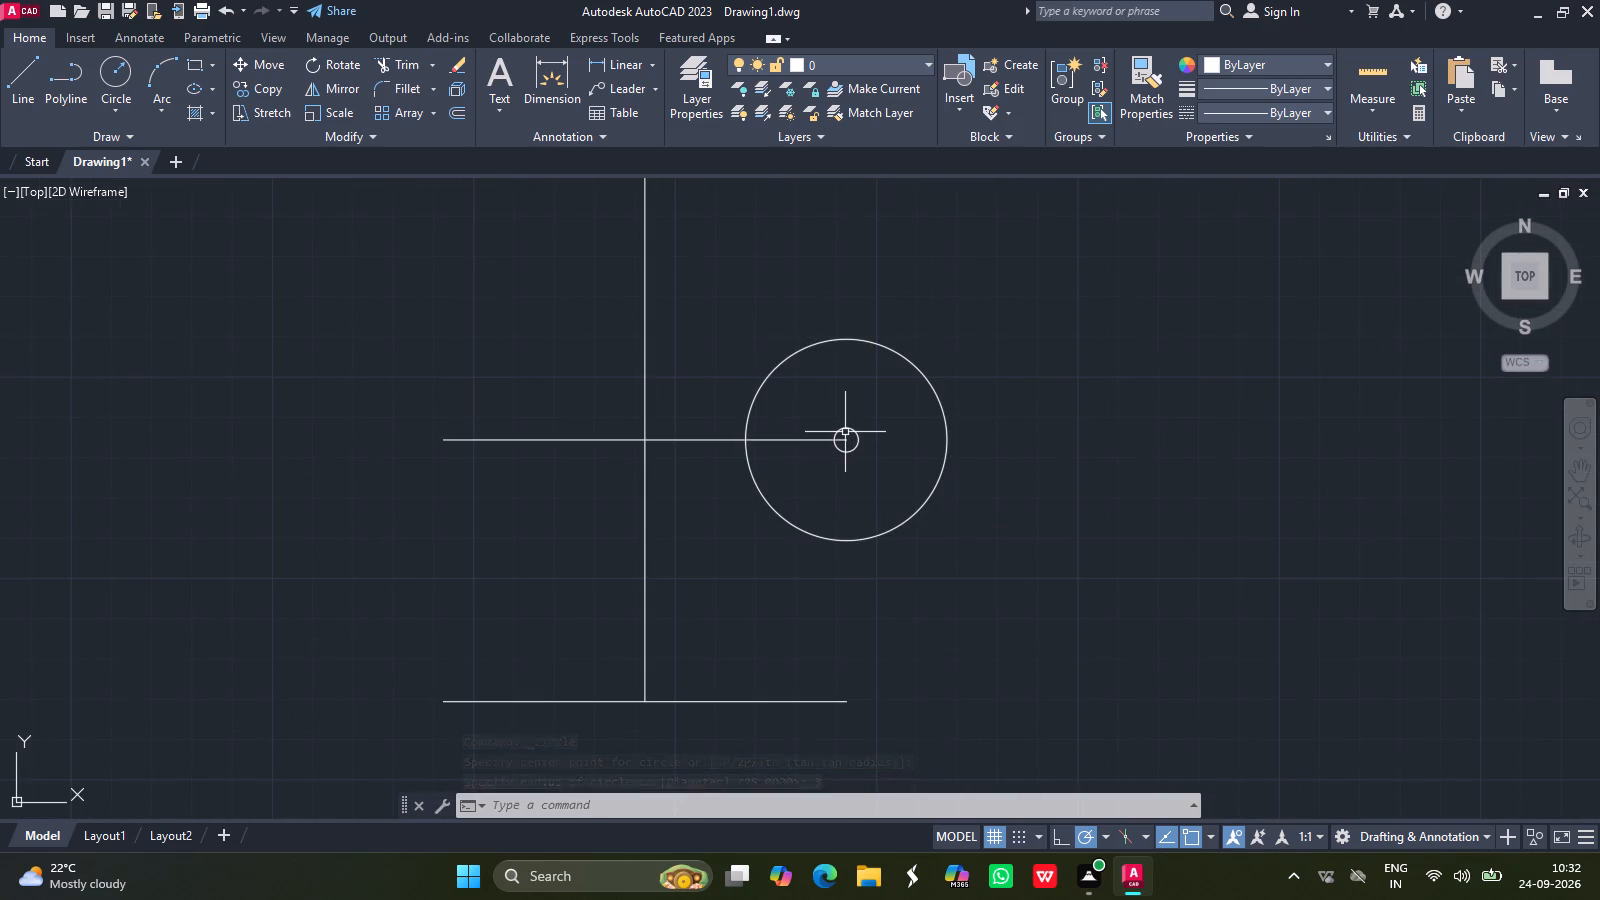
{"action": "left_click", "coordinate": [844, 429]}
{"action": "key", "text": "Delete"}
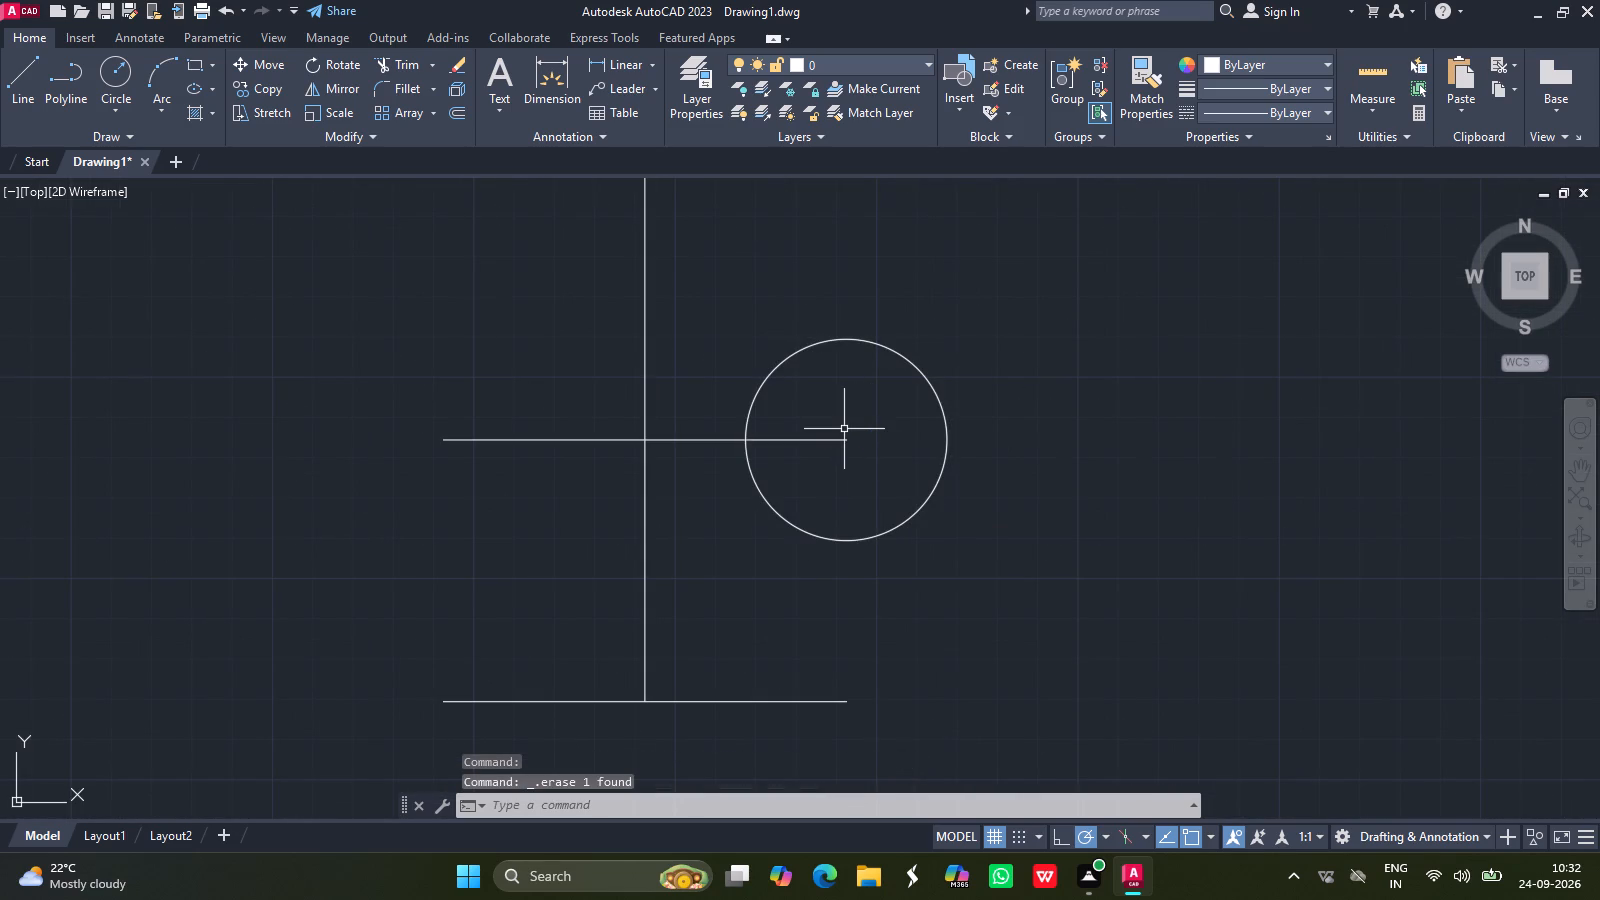
Draw a circle of radius 13 concentric with the radius 25 circle at the upper horizontal line's right end.
{"action": "left_click", "coordinate": [125, 65]}
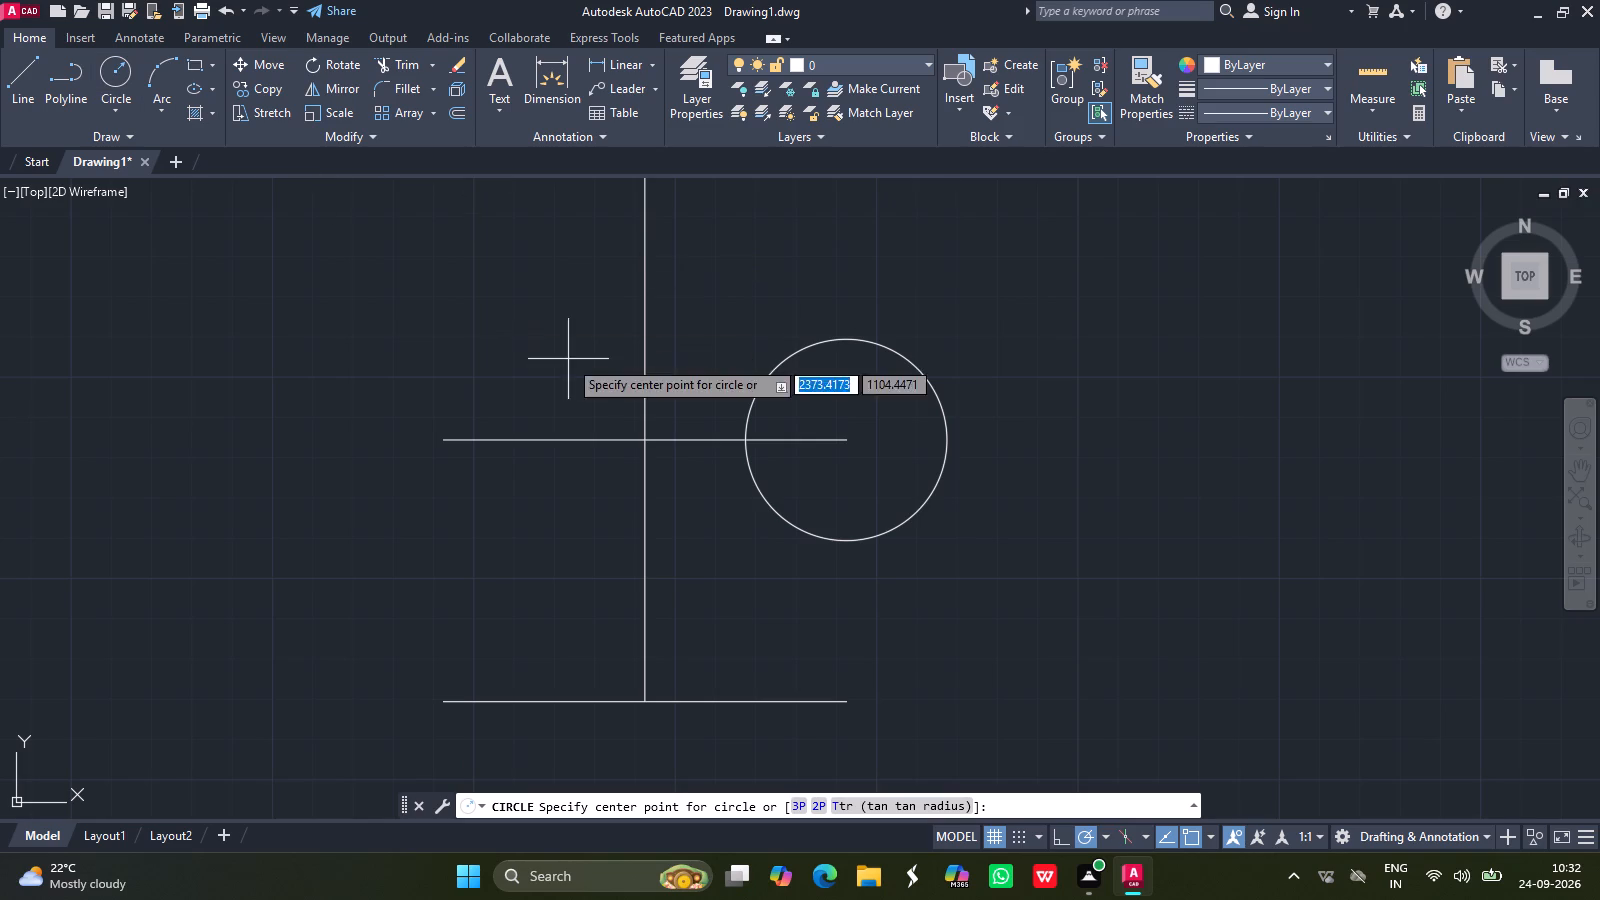
{"action": "left_click_drag", "start_coordinate": [849, 437], "coordinate": [824, 382]}
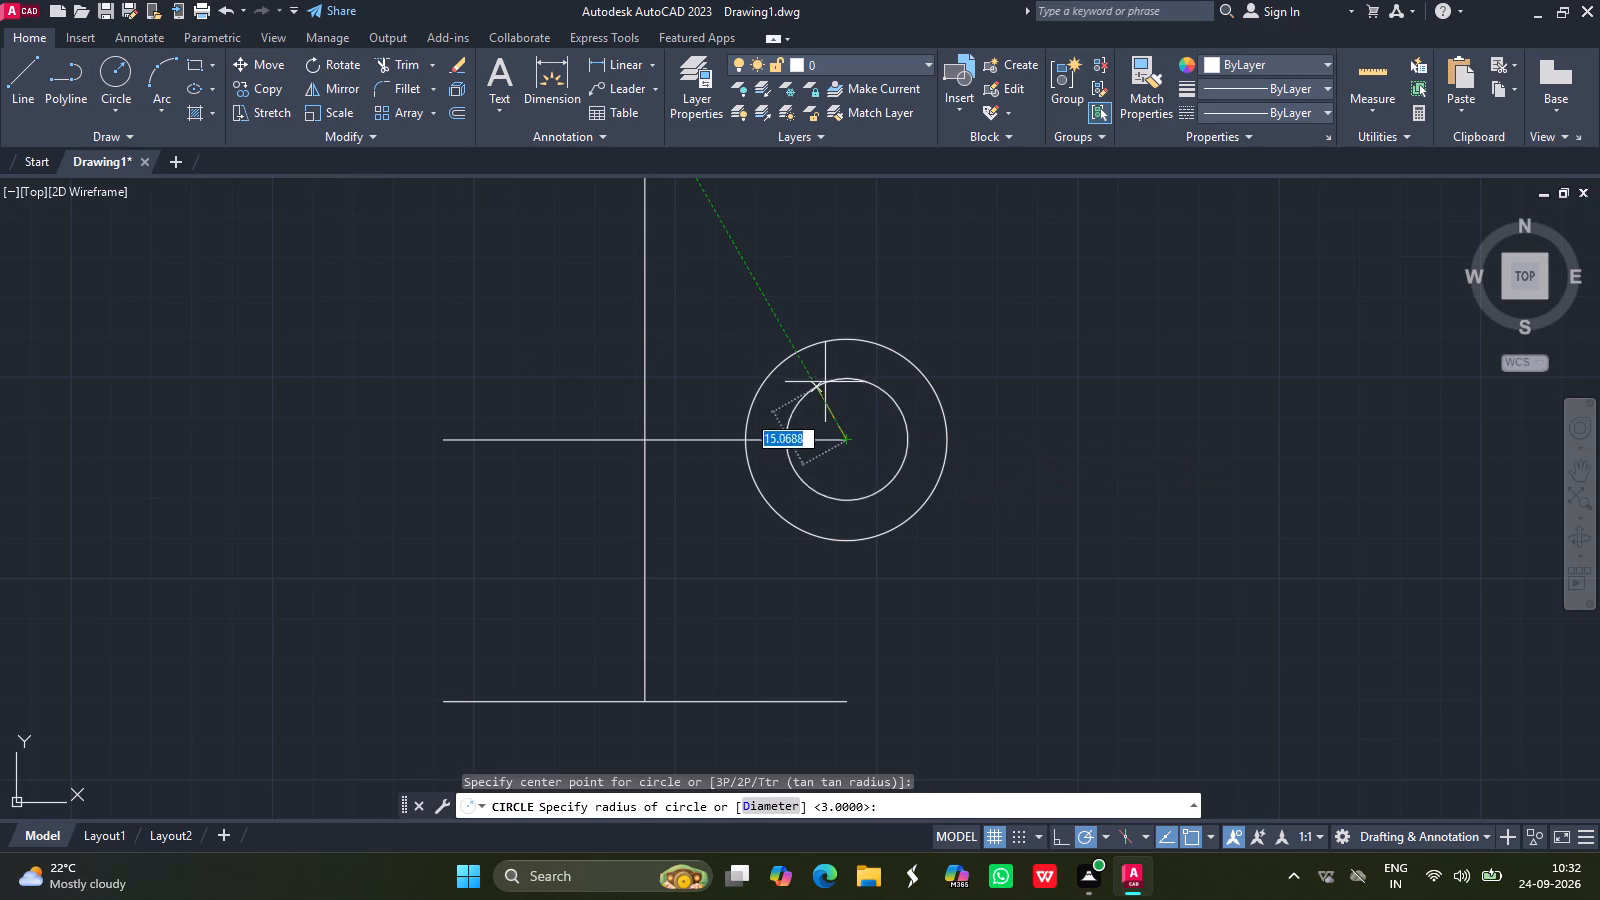
{"action": "left_click_drag", "start_coordinate": [824, 382], "coordinate": [823, 380]}
{"action": "type", "text": "13"}
{"action": "key", "text": "Return"}
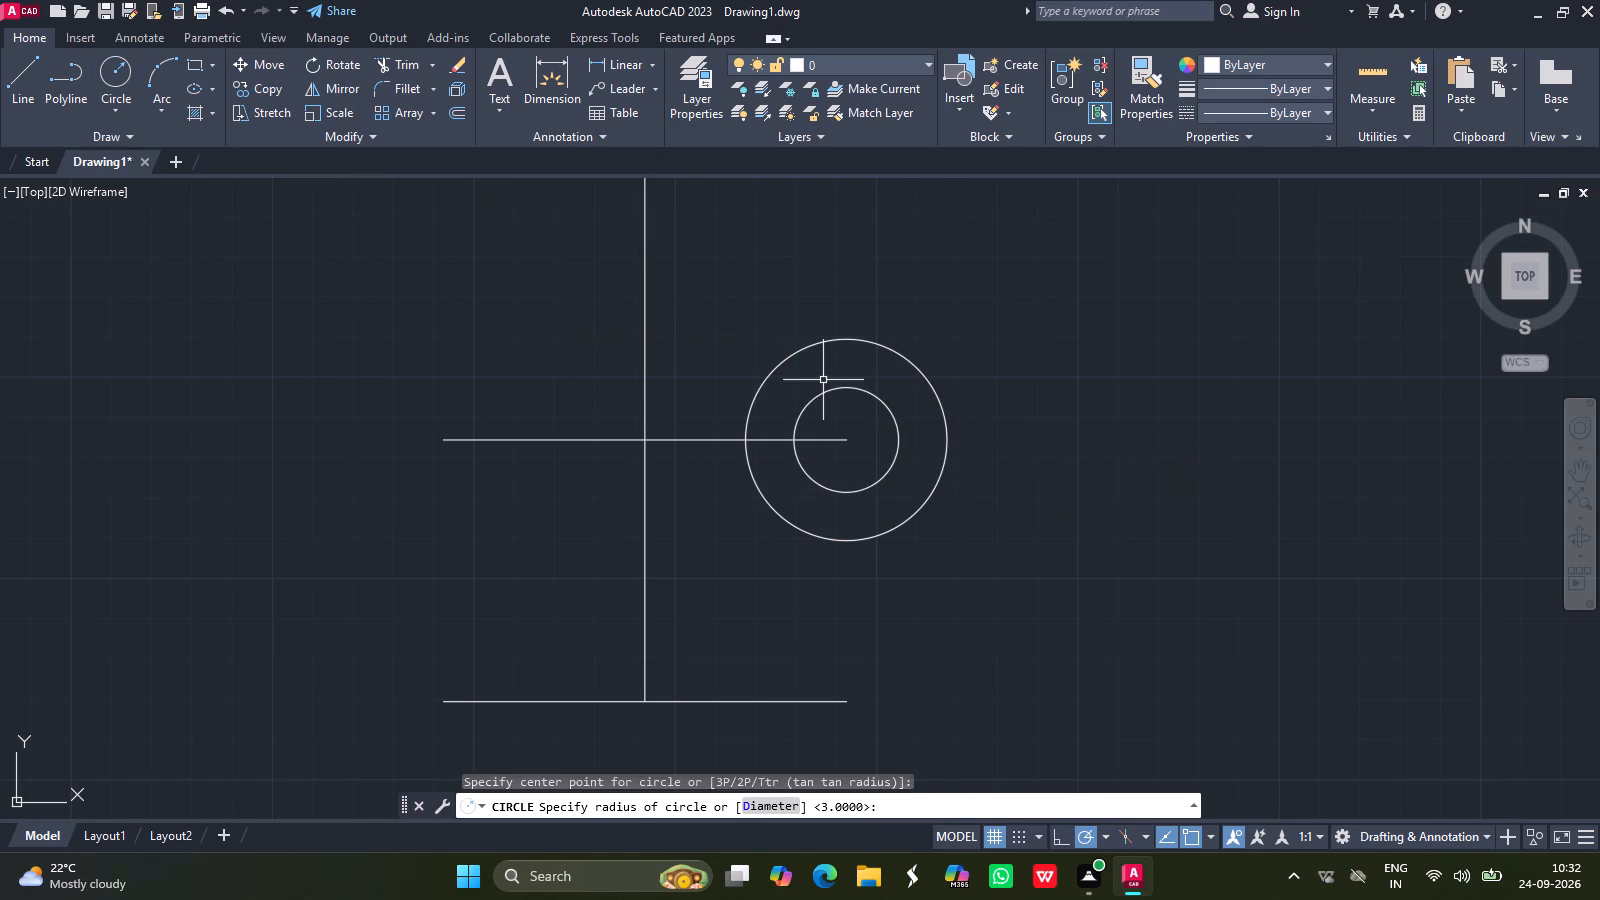
Draw a circle of radius 13 centred on the left end of the upper horizontal line.
{"action": "scroll", "coordinate": [890, 421], "scroll_direction": "down", "scroll_amount": 1, "text": "ctrl"}
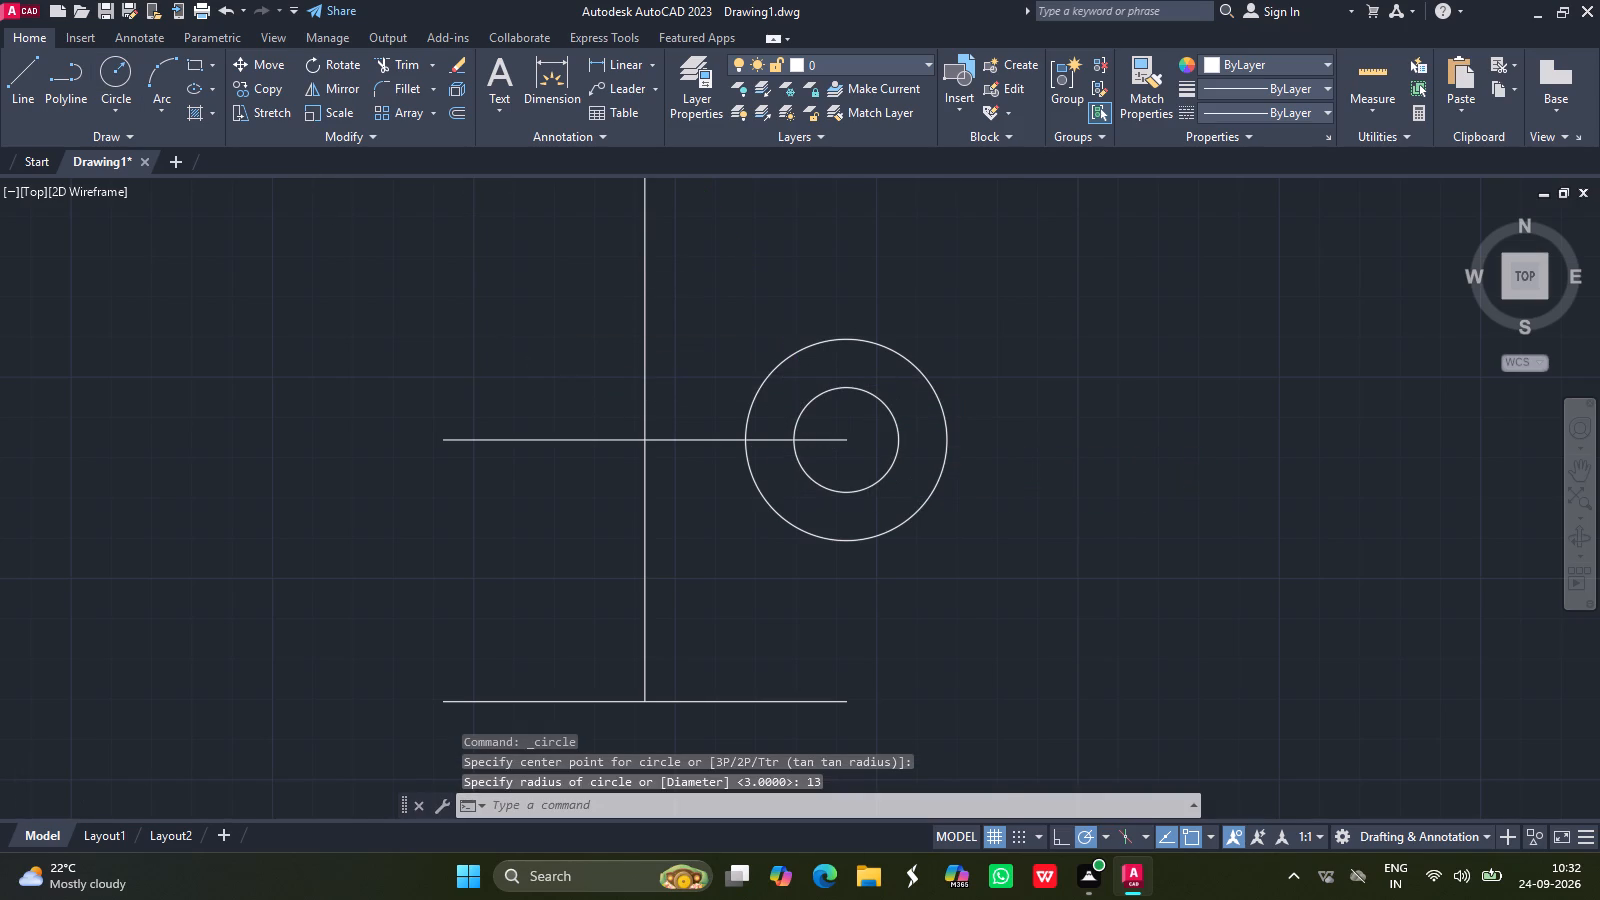
{"action": "left_click", "coordinate": [120, 71]}
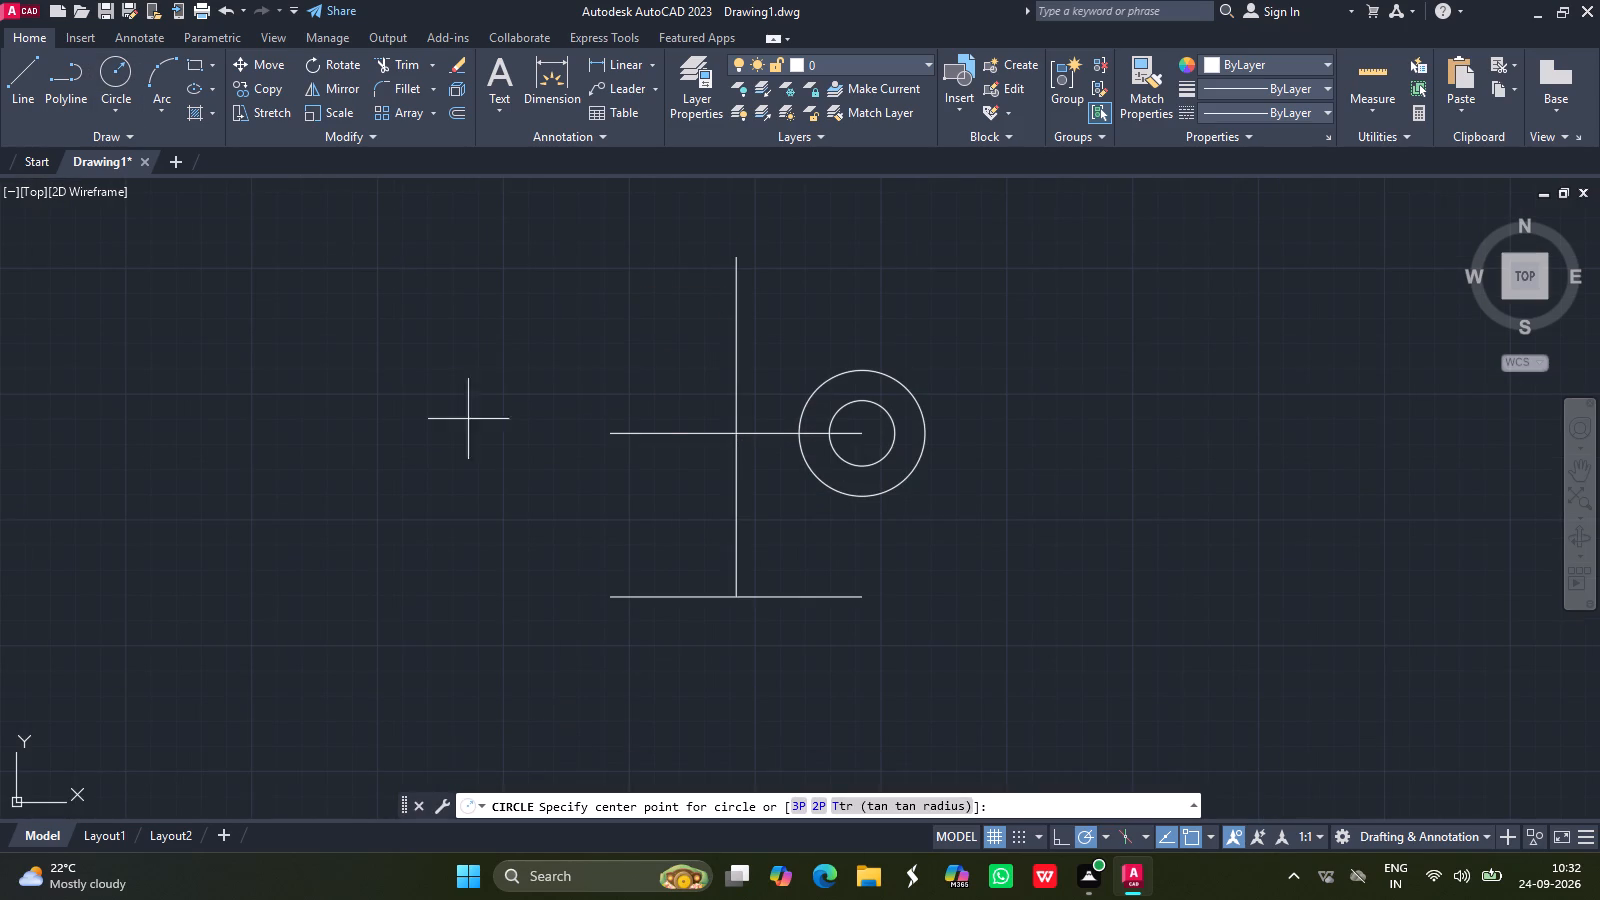
{"action": "left_click_drag", "start_coordinate": [613, 430], "coordinate": [590, 400]}
{"action": "type", "text": "13"}
{"action": "key", "text": "Return"}
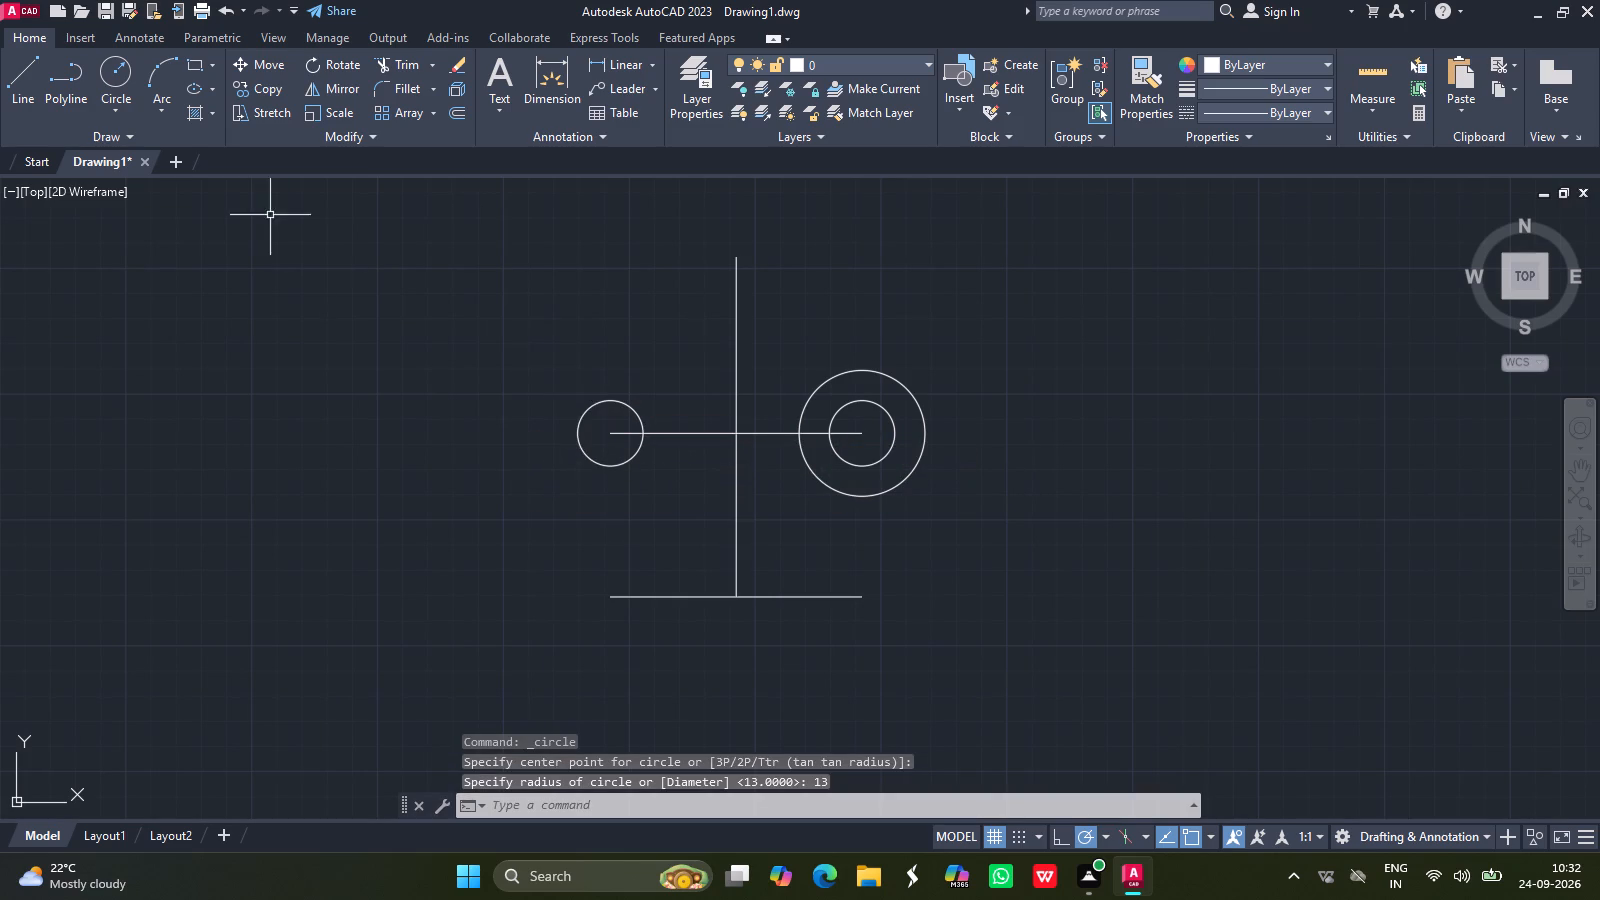
Draw a circle of radius 25 concentric with the left radius 13 circle.
{"action": "left_click", "coordinate": [119, 66]}
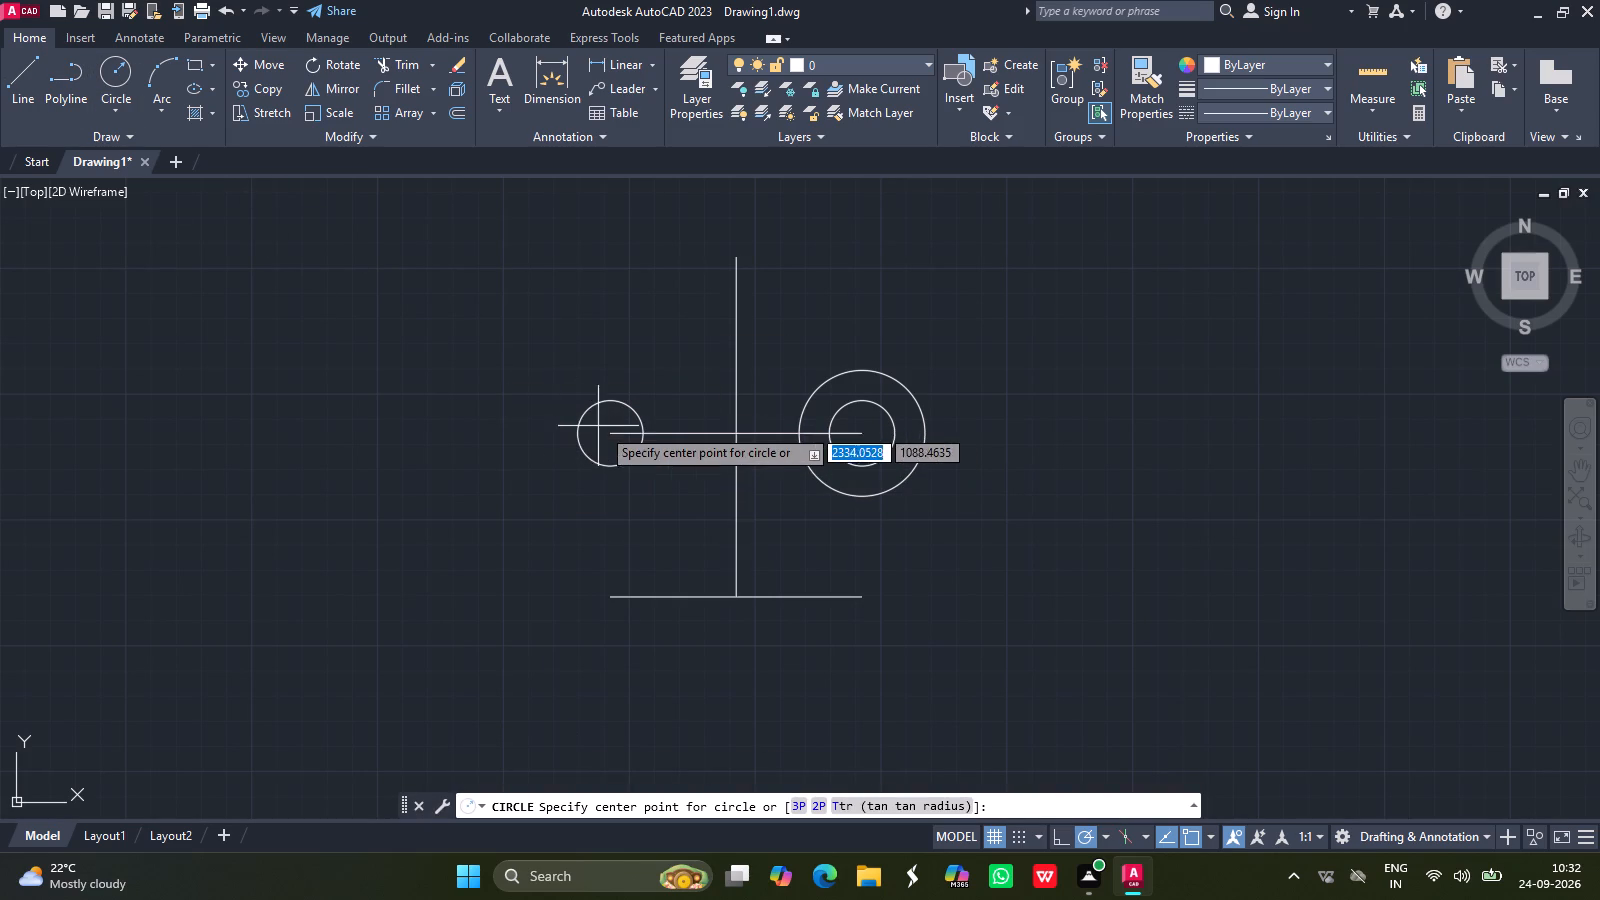
{"action": "left_click_drag", "start_coordinate": [611, 435], "coordinate": [559, 370]}
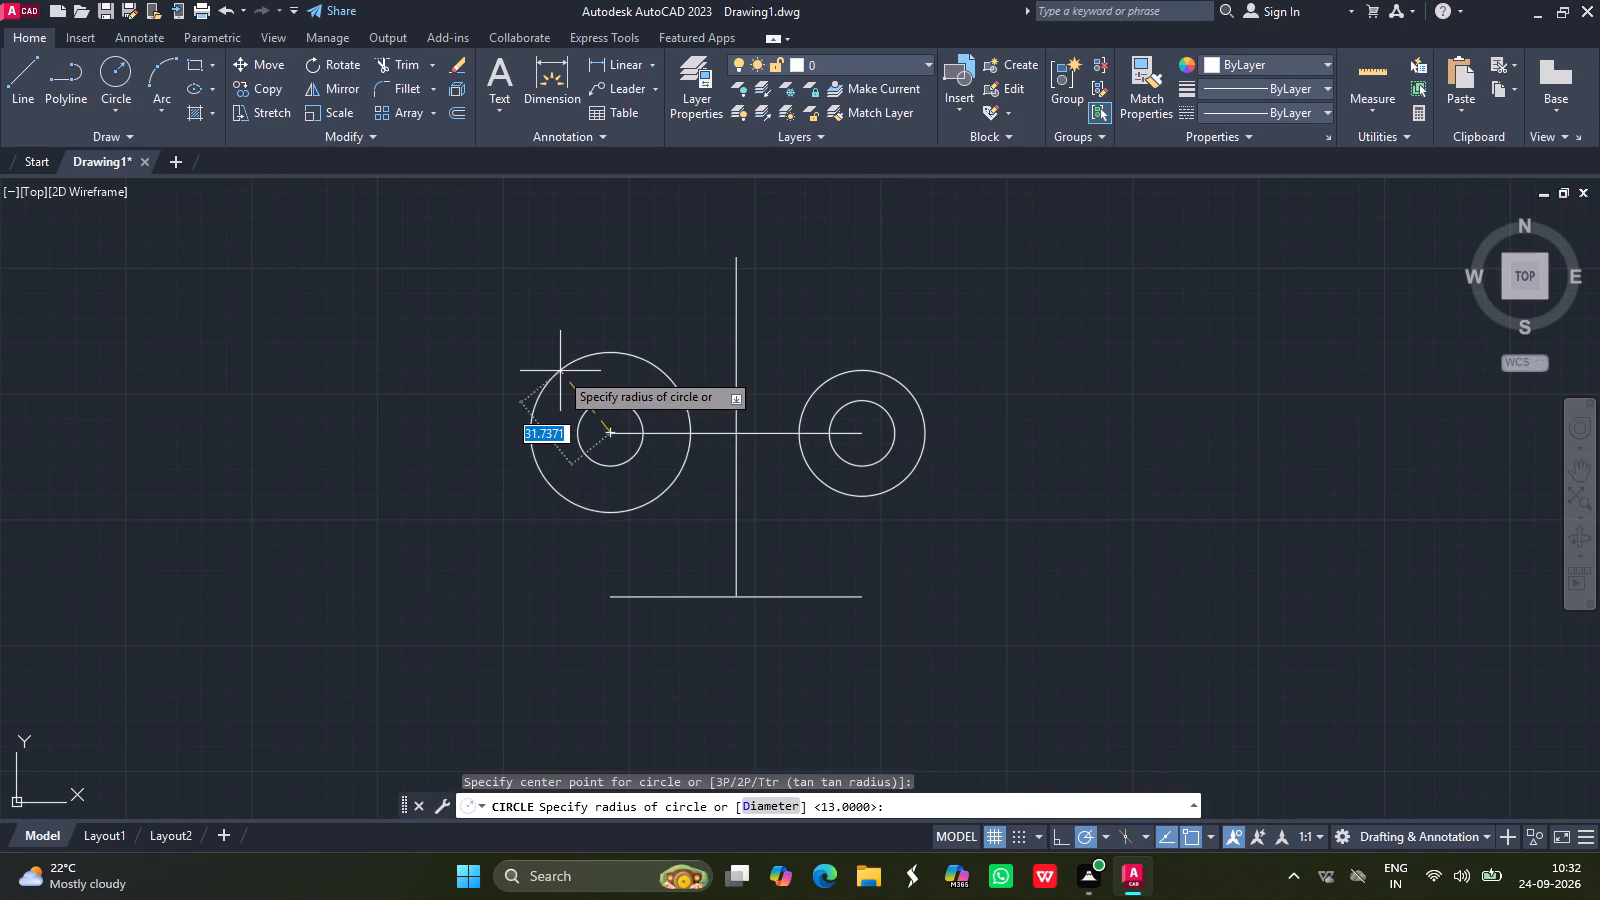
{"action": "left_click_drag", "start_coordinate": [559, 370], "coordinate": [557, 369]}
{"action": "type", "text": "25"}
{"action": "key", "text": "Return"}
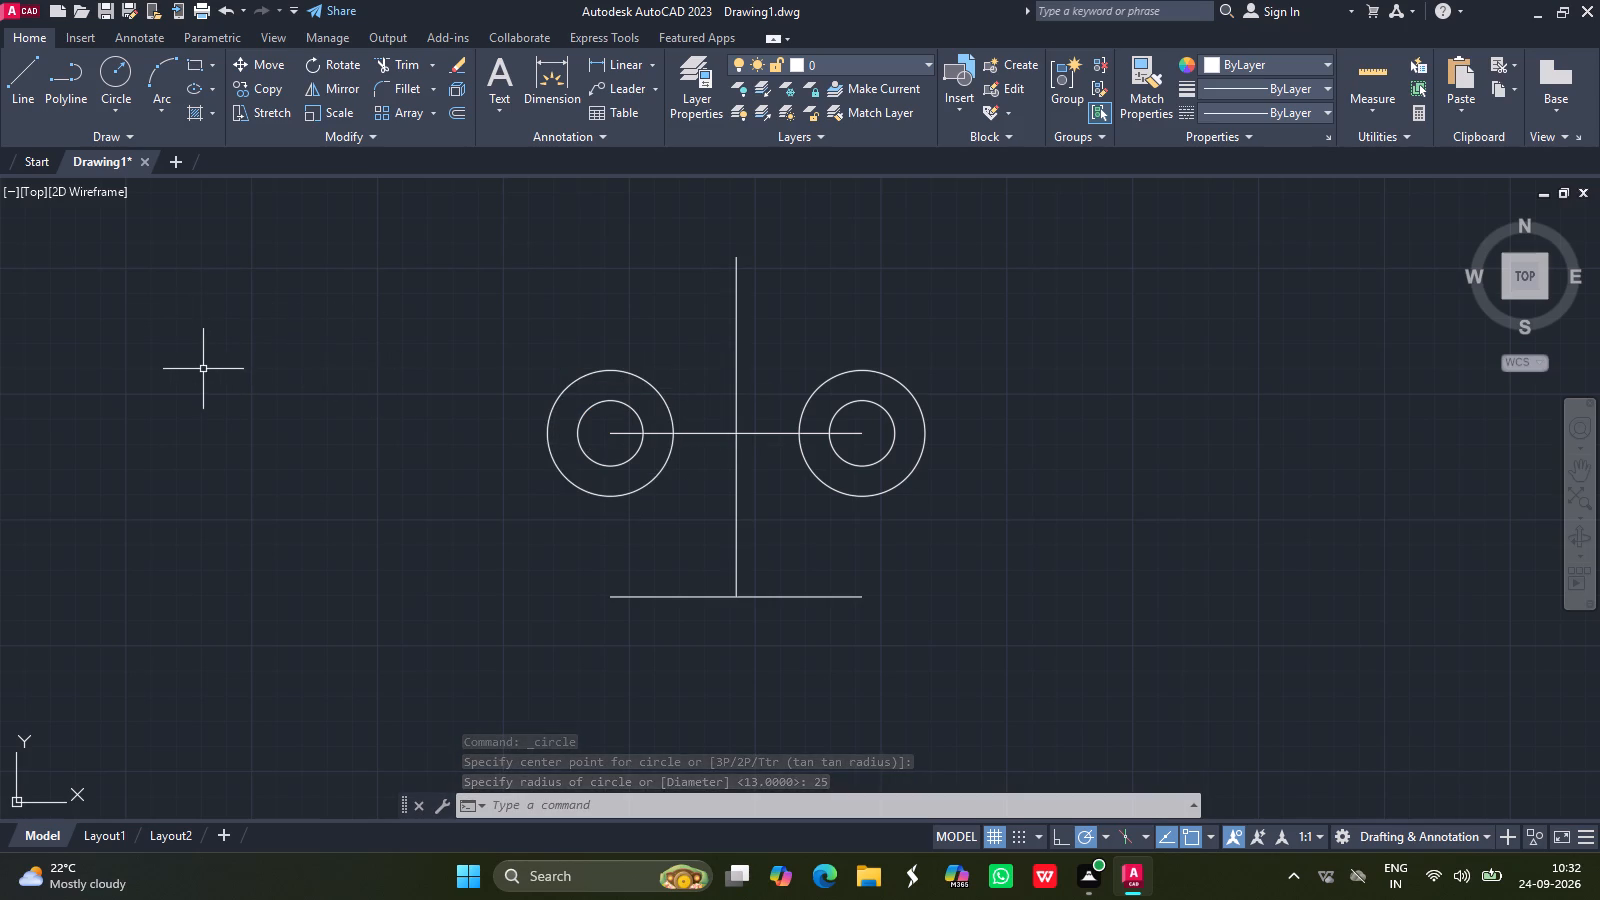
Draw a circle of radius 18 centred where the vertical line meets the lower horizontal line.
{"action": "left_click", "coordinate": [119, 69]}
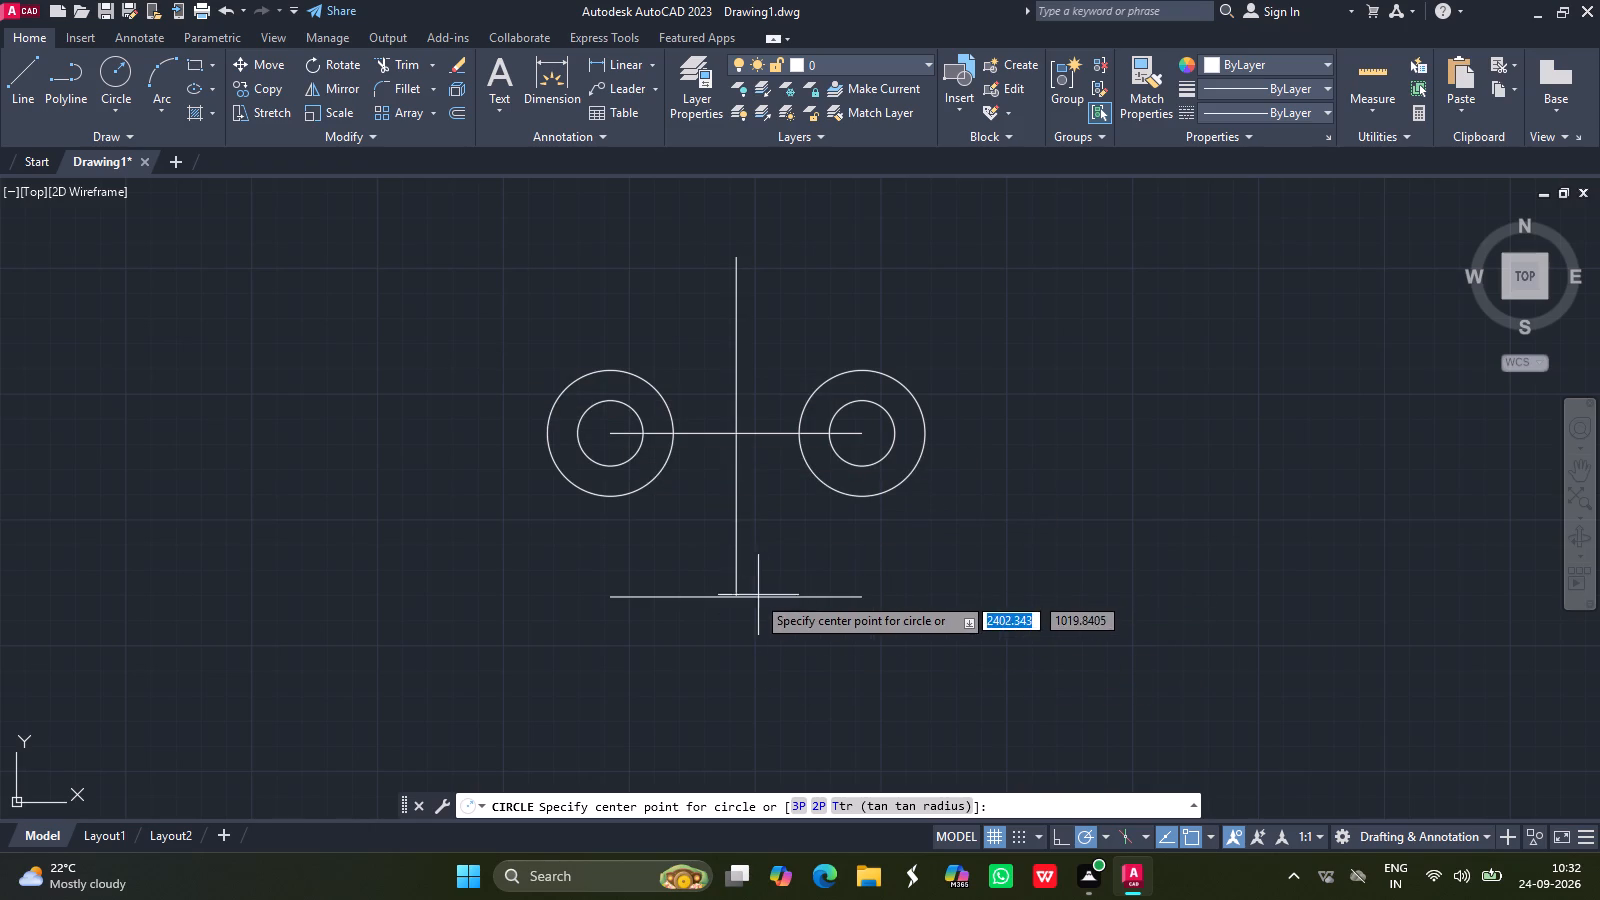
{"action": "left_click_drag", "start_coordinate": [736, 594], "coordinate": [726, 548]}
{"action": "type", "text": "18"}
{"action": "key", "text": "Return"}
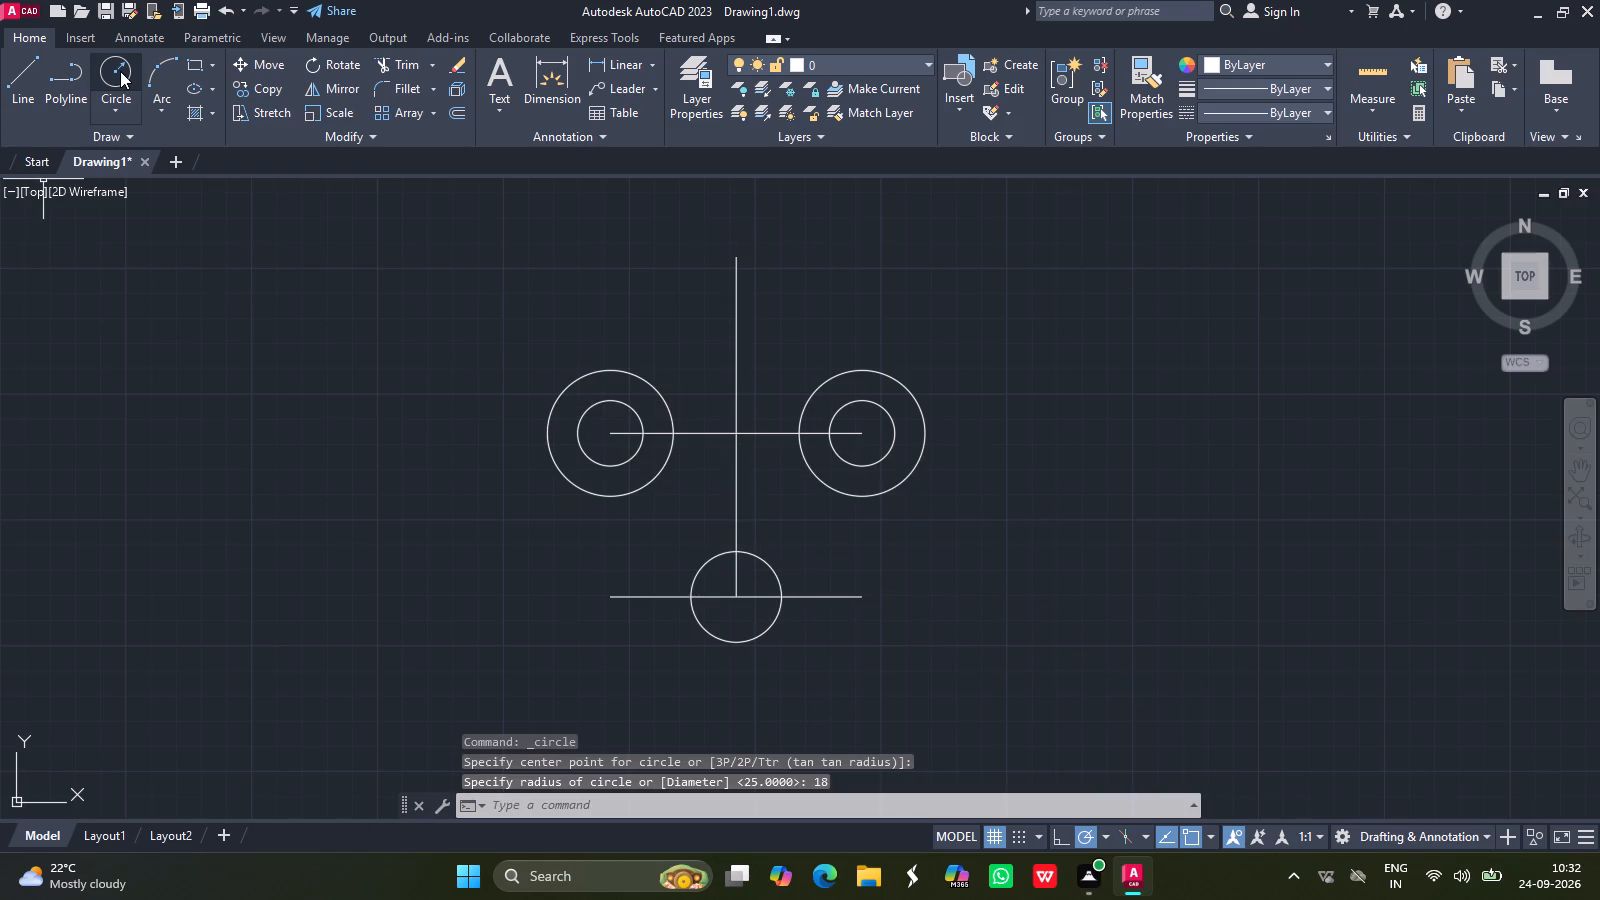
Draw a circle of radius 30 concentric with the radius 18 circle.
{"action": "left_click", "coordinate": [121, 71]}
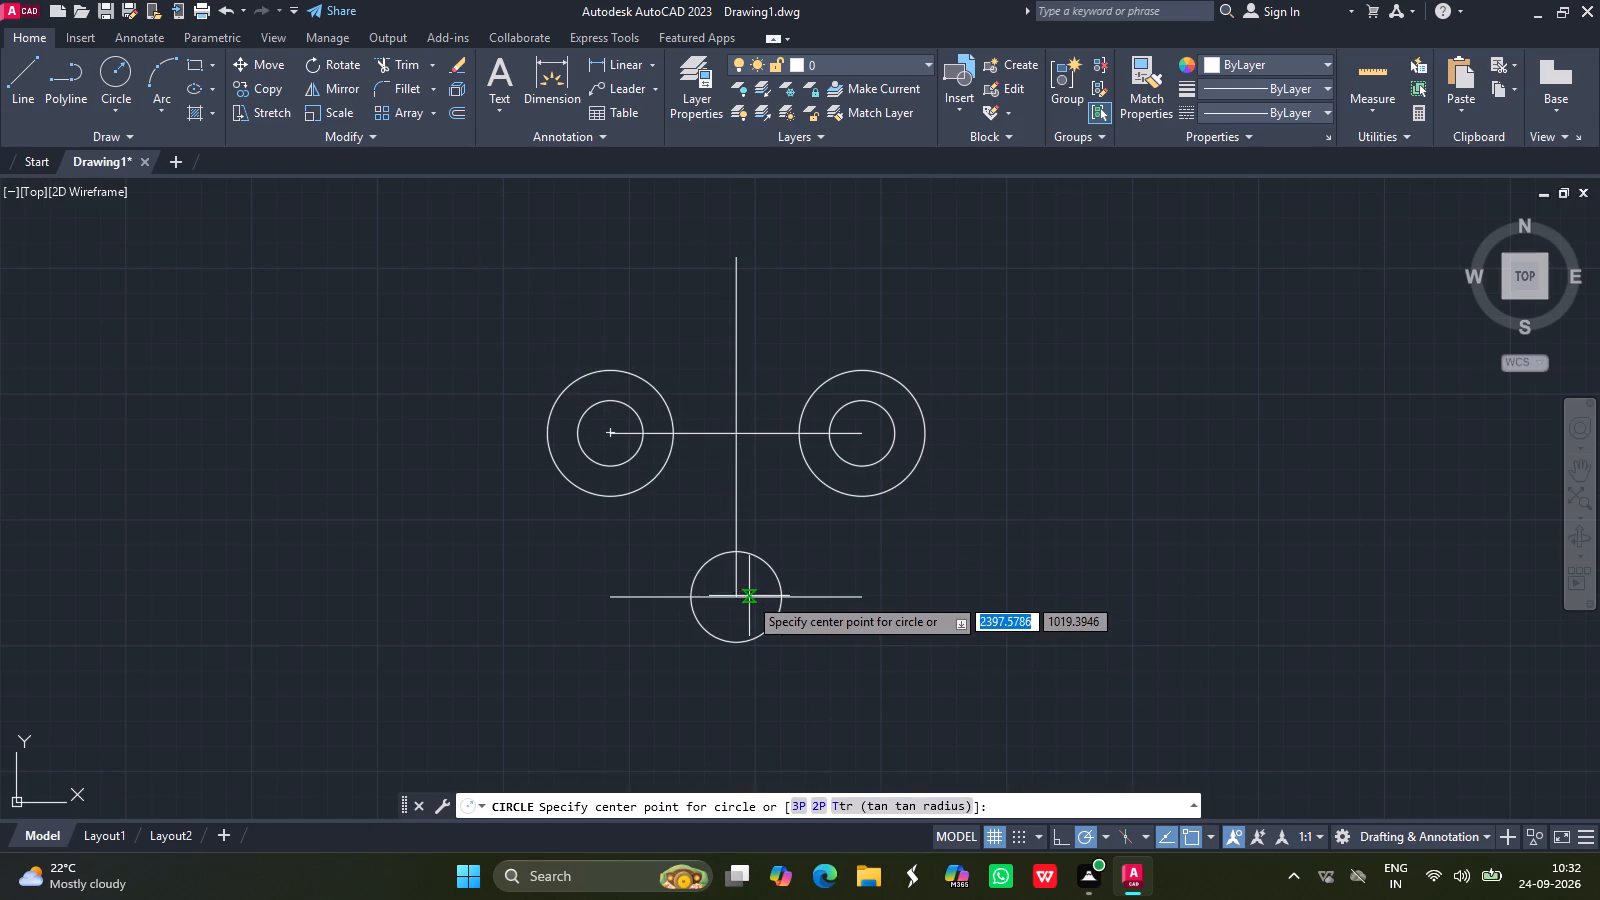
{"action": "left_click_drag", "start_coordinate": [734, 599], "coordinate": [694, 518]}
{"action": "type", "text": "30"}
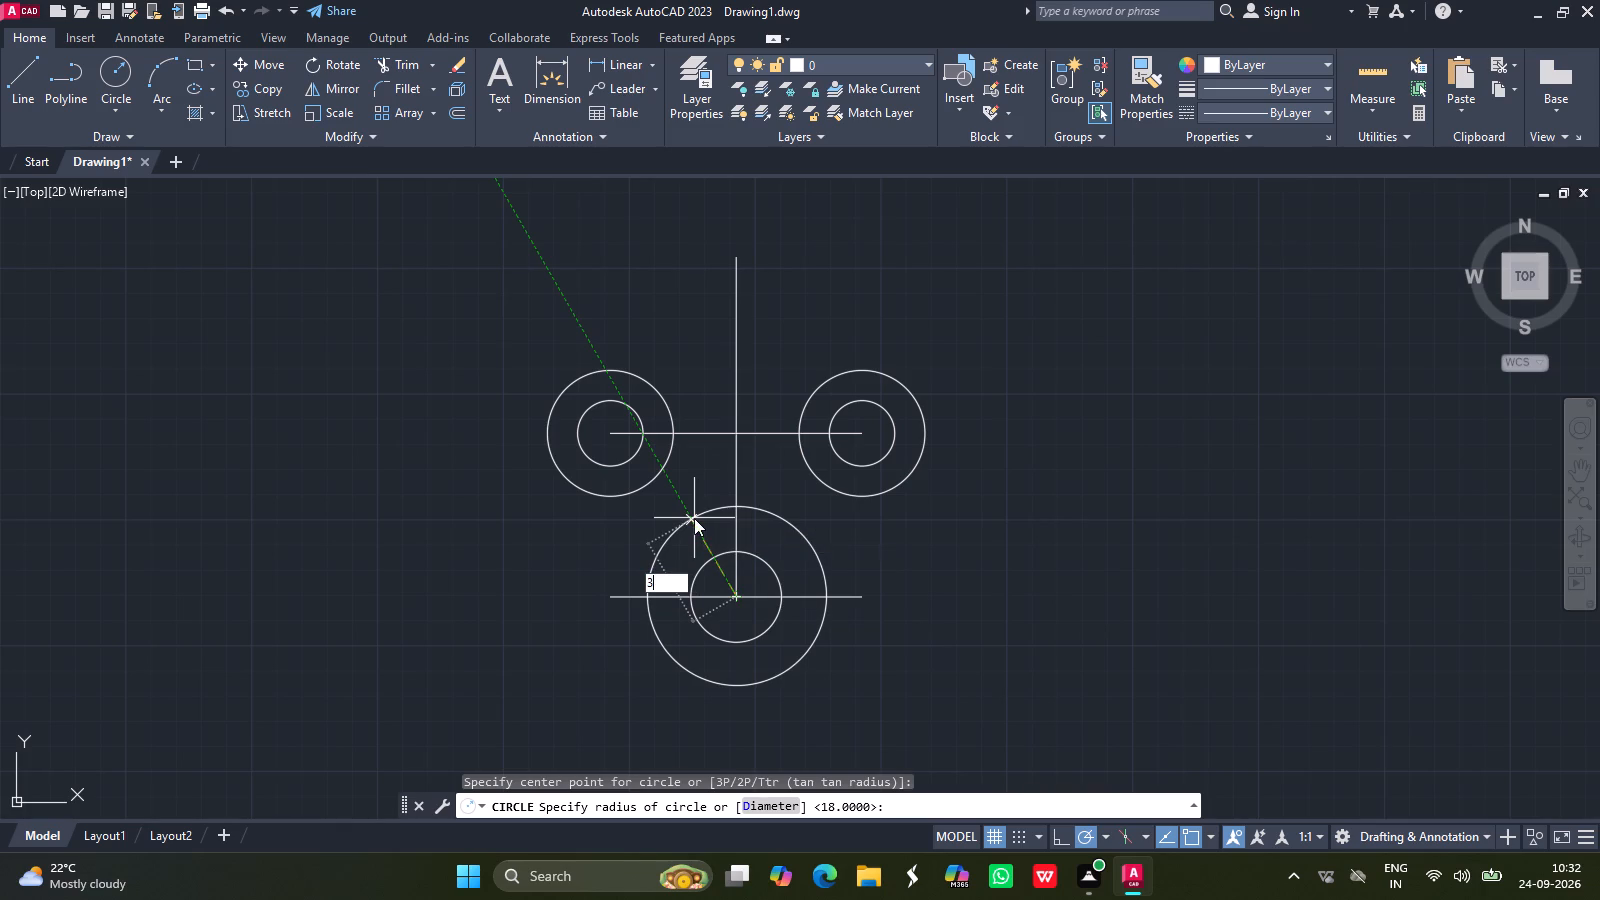
{"action": "key", "text": "Return"}
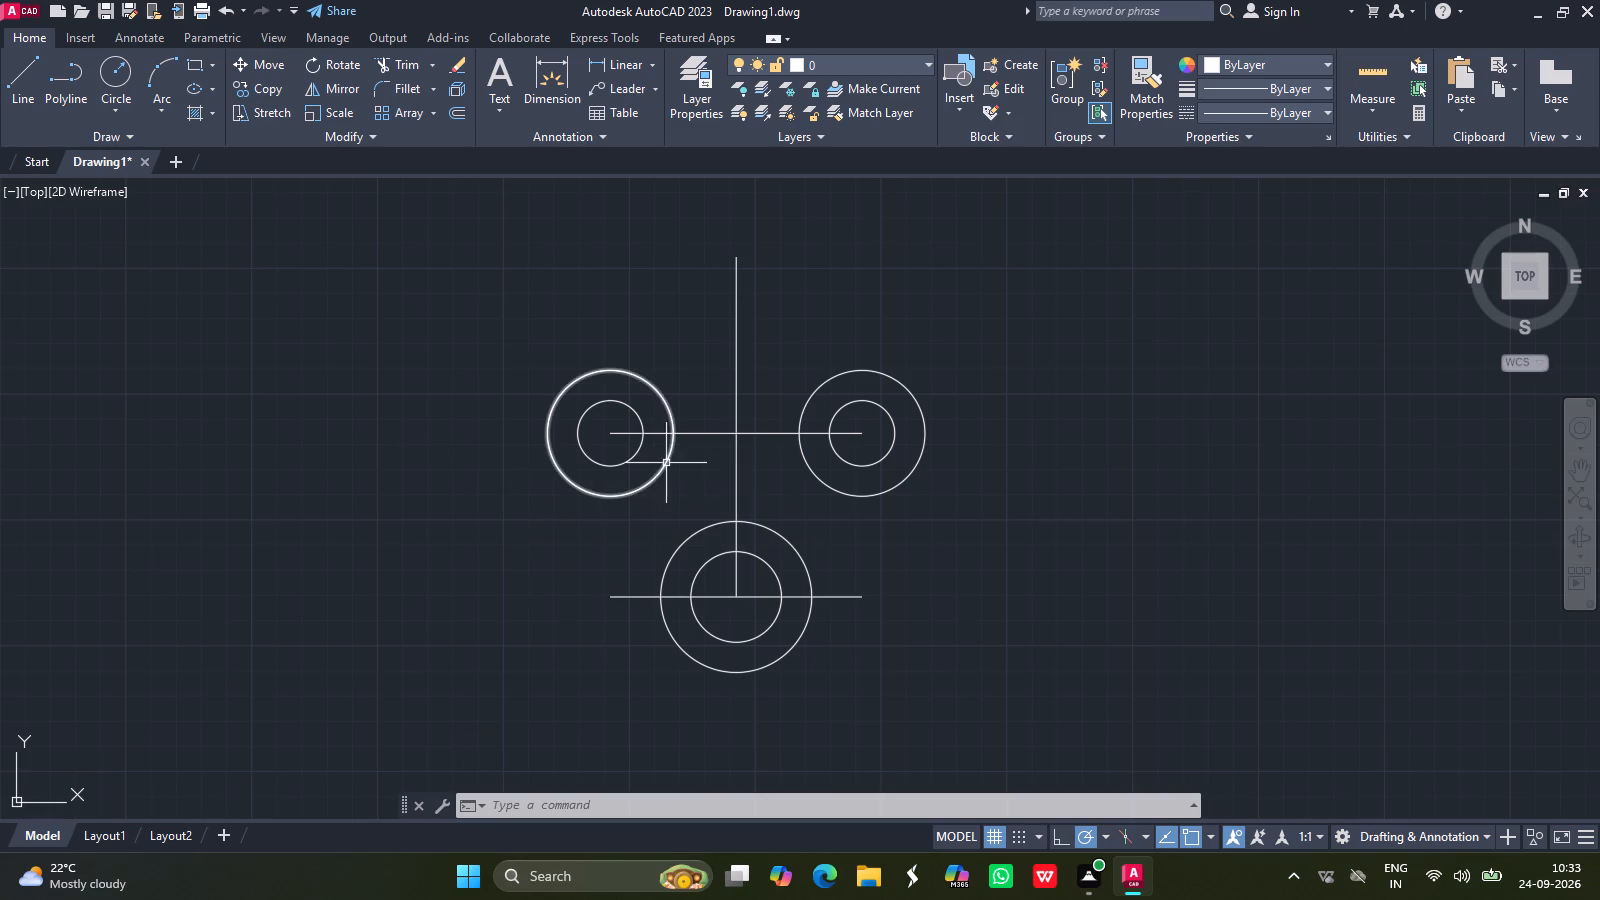
Fillet the left radius 25 circle to the lower radius 30 circle with a radius of 20.
{"action": "left_click", "coordinate": [410, 91]}
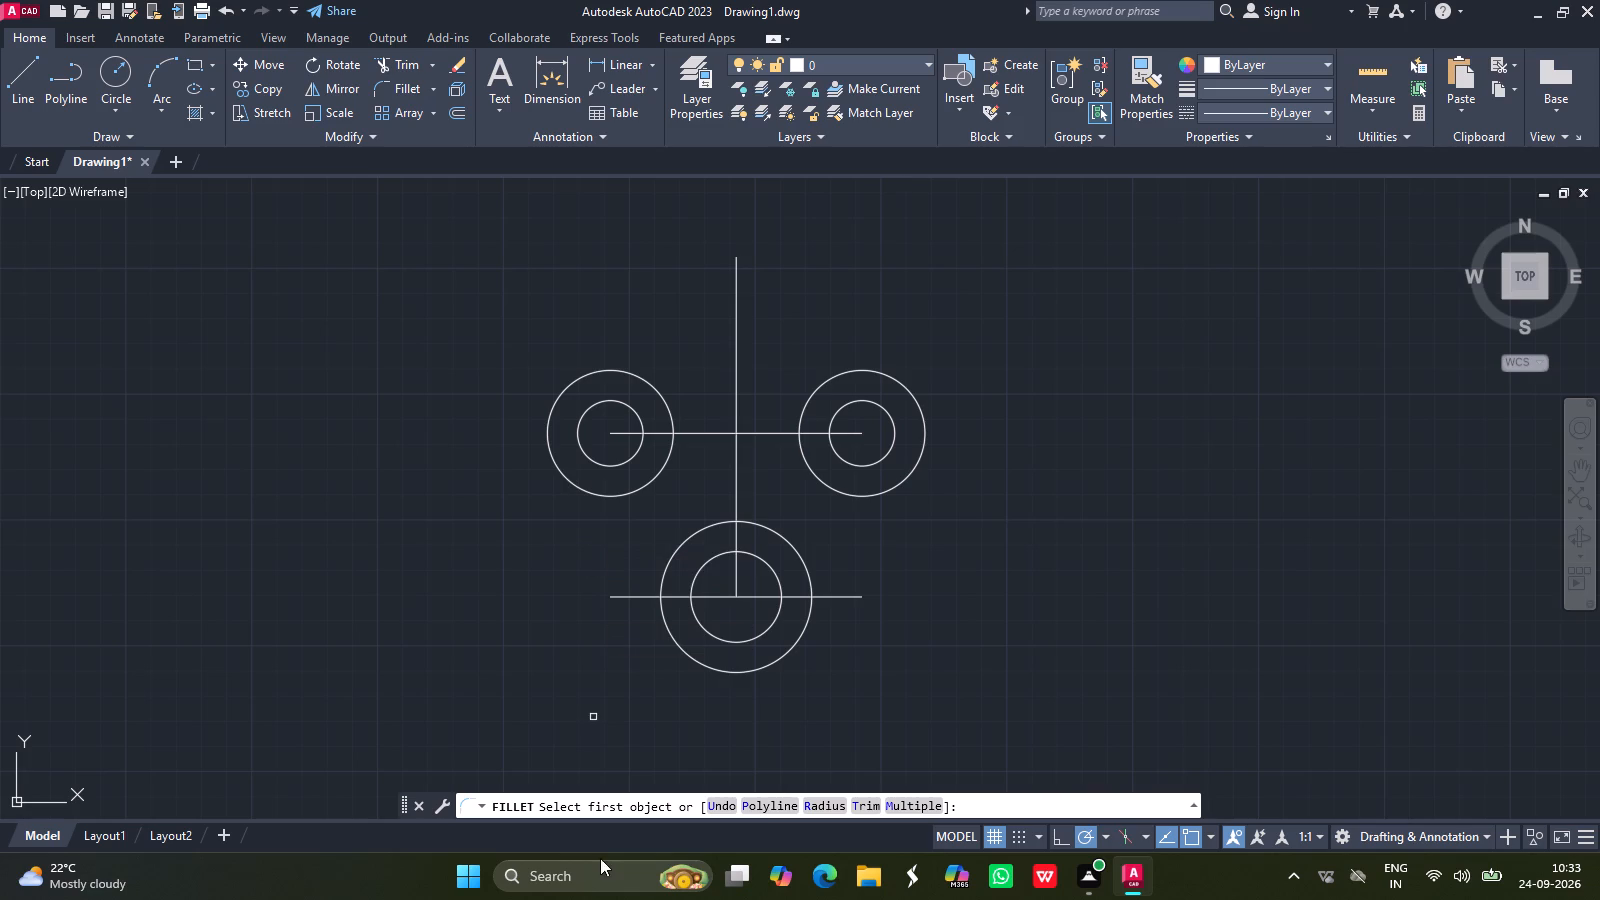
{"action": "left_click", "coordinate": [830, 804]}
{"action": "type", "text": "20"}
{"action": "key", "text": "Return"}
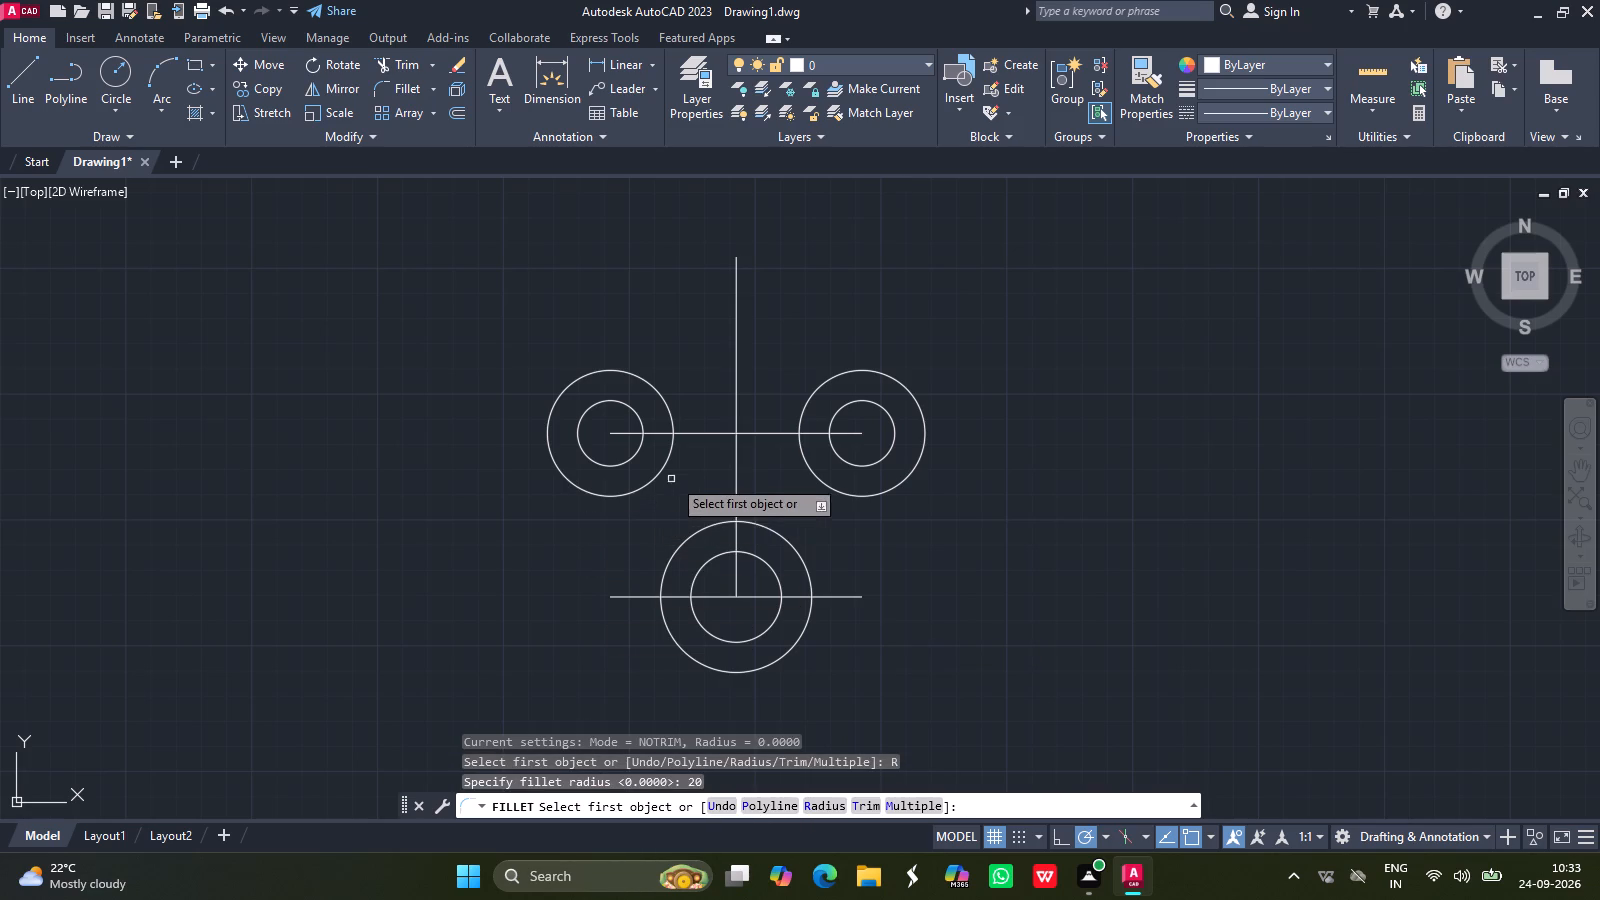
{"action": "left_click_drag", "start_coordinate": [659, 474], "coordinate": [702, 536]}
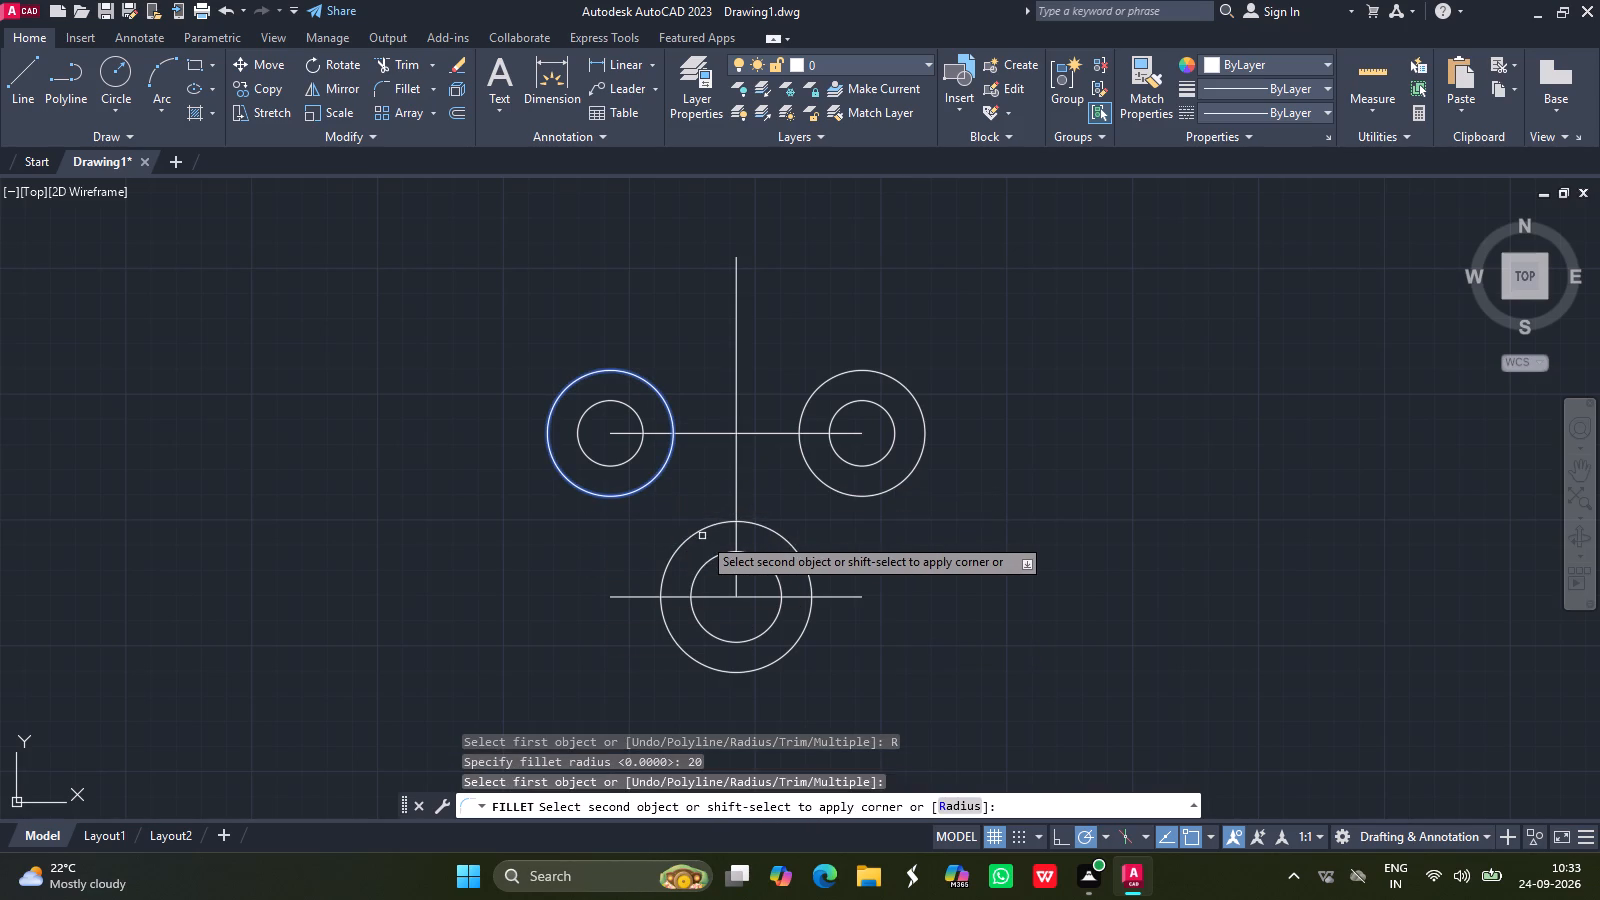
{"action": "left_click_drag", "start_coordinate": [702, 536], "coordinate": [701, 528]}
{"action": "left_click", "coordinate": [701, 528]}
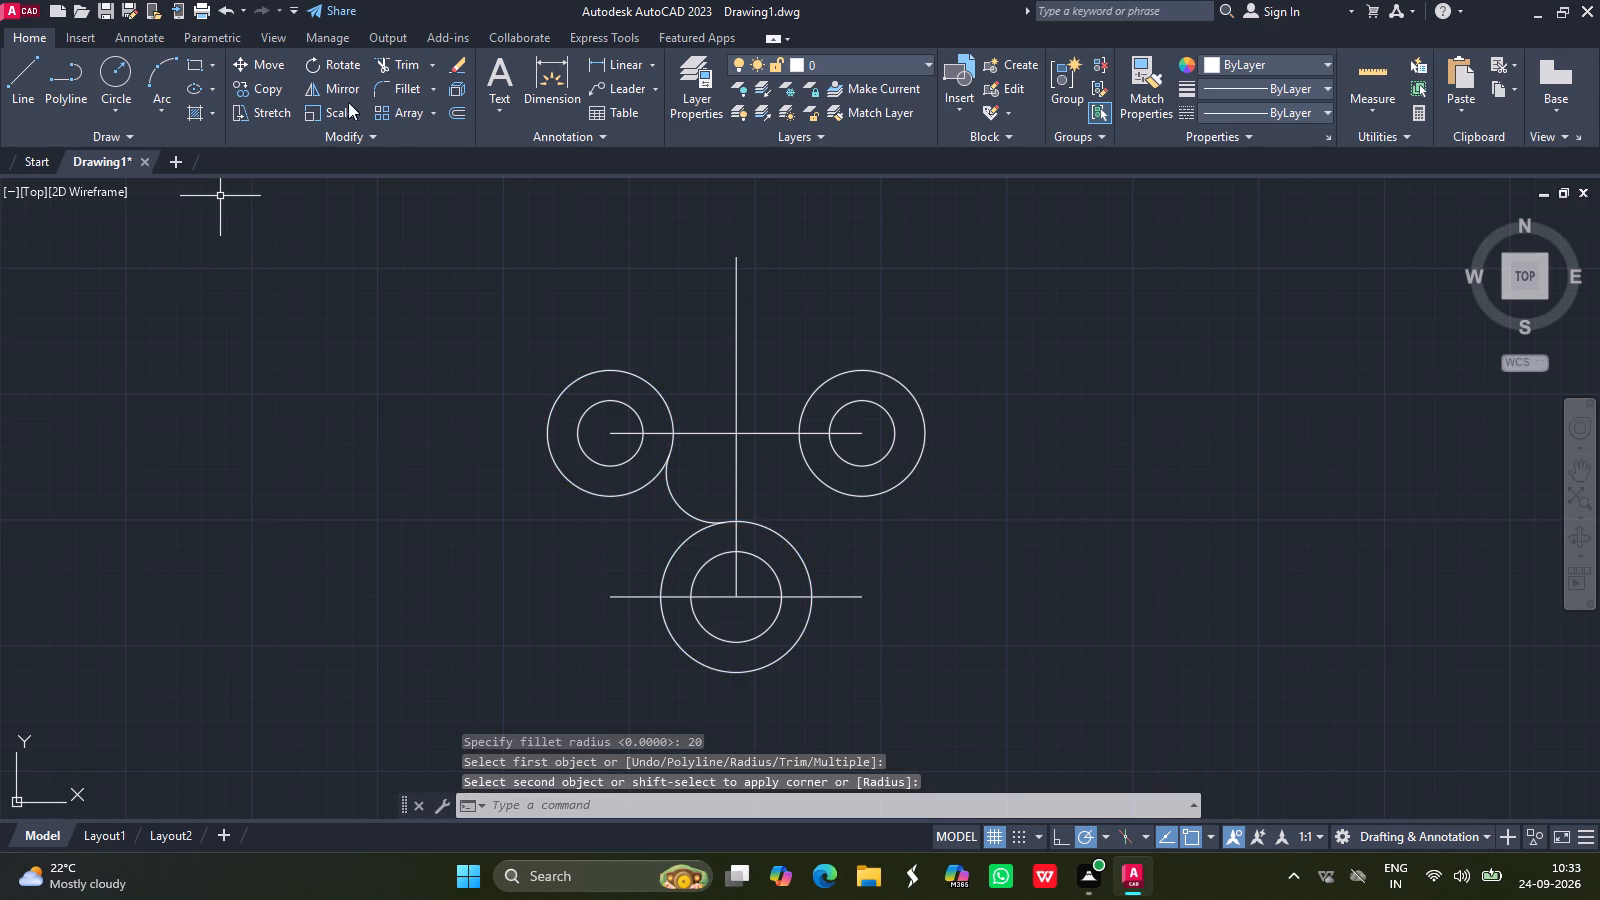
Fillet the right radius 25 circle to the lower radius 30 circle with a radius of 20.
{"action": "left_click", "coordinate": [385, 90]}
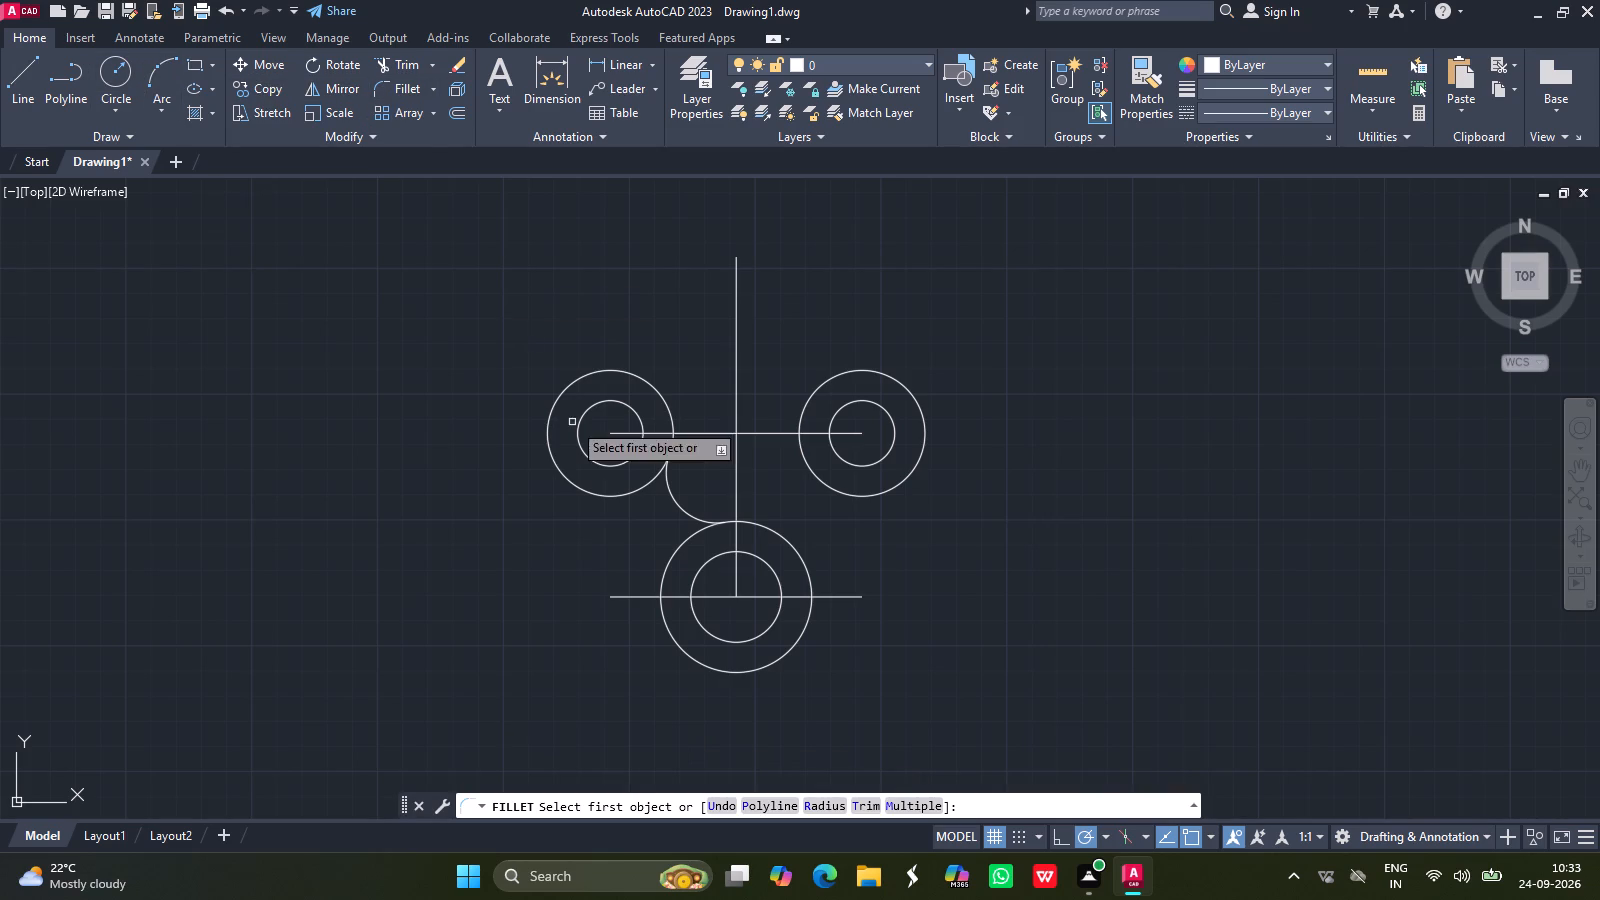
{"action": "left_click", "coordinate": [824, 809]}
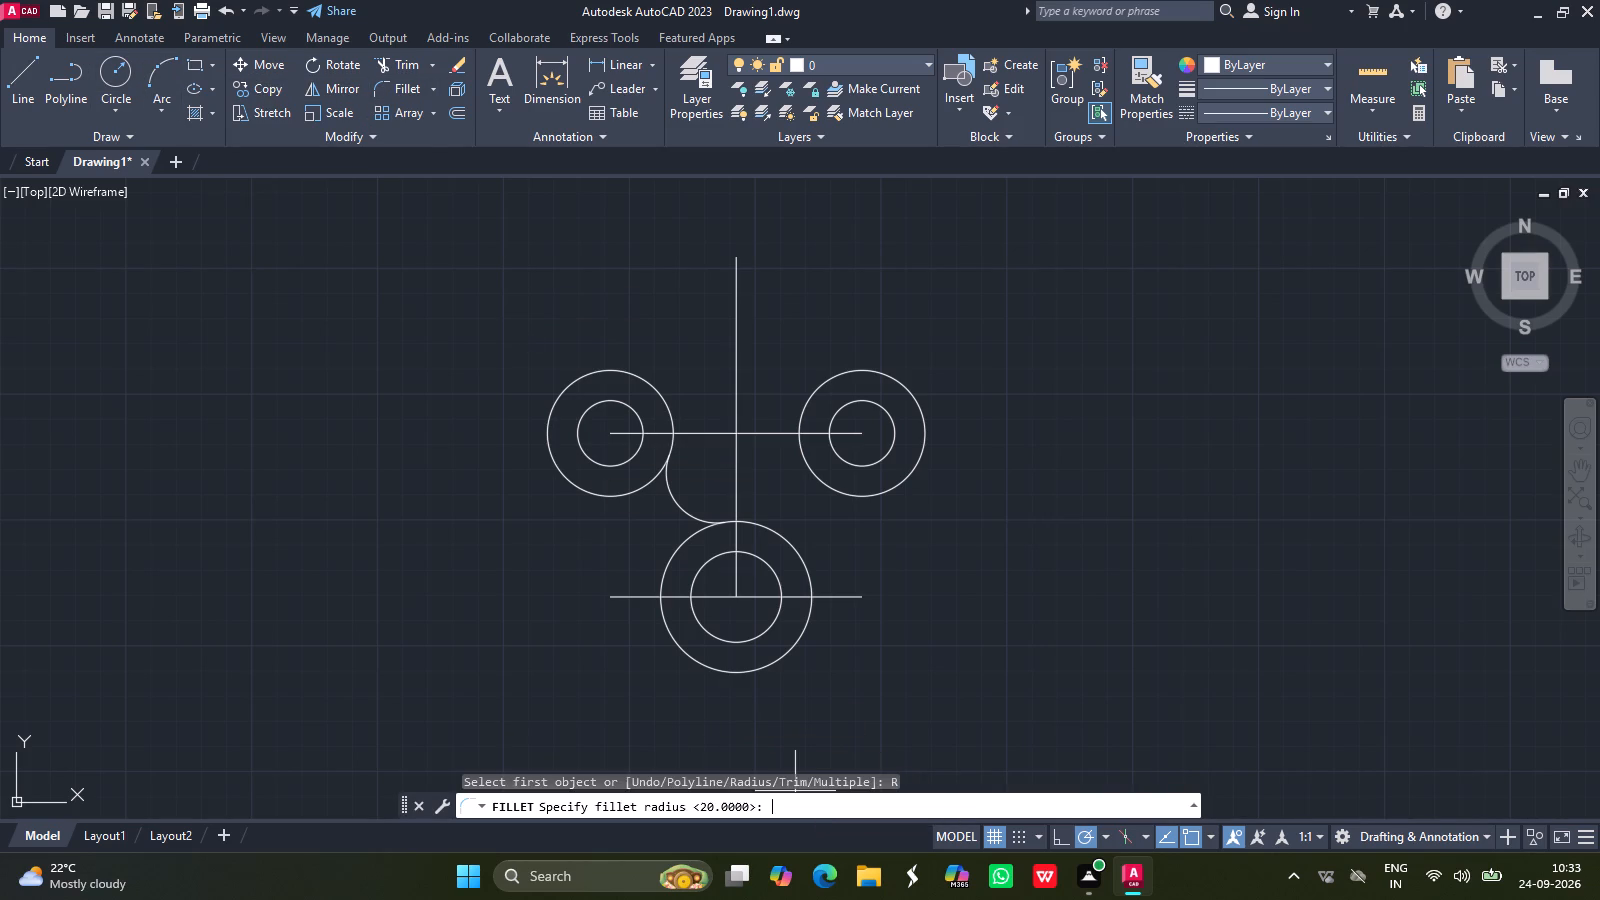
{"action": "type", "text": "20"}
{"action": "key", "text": "Return"}
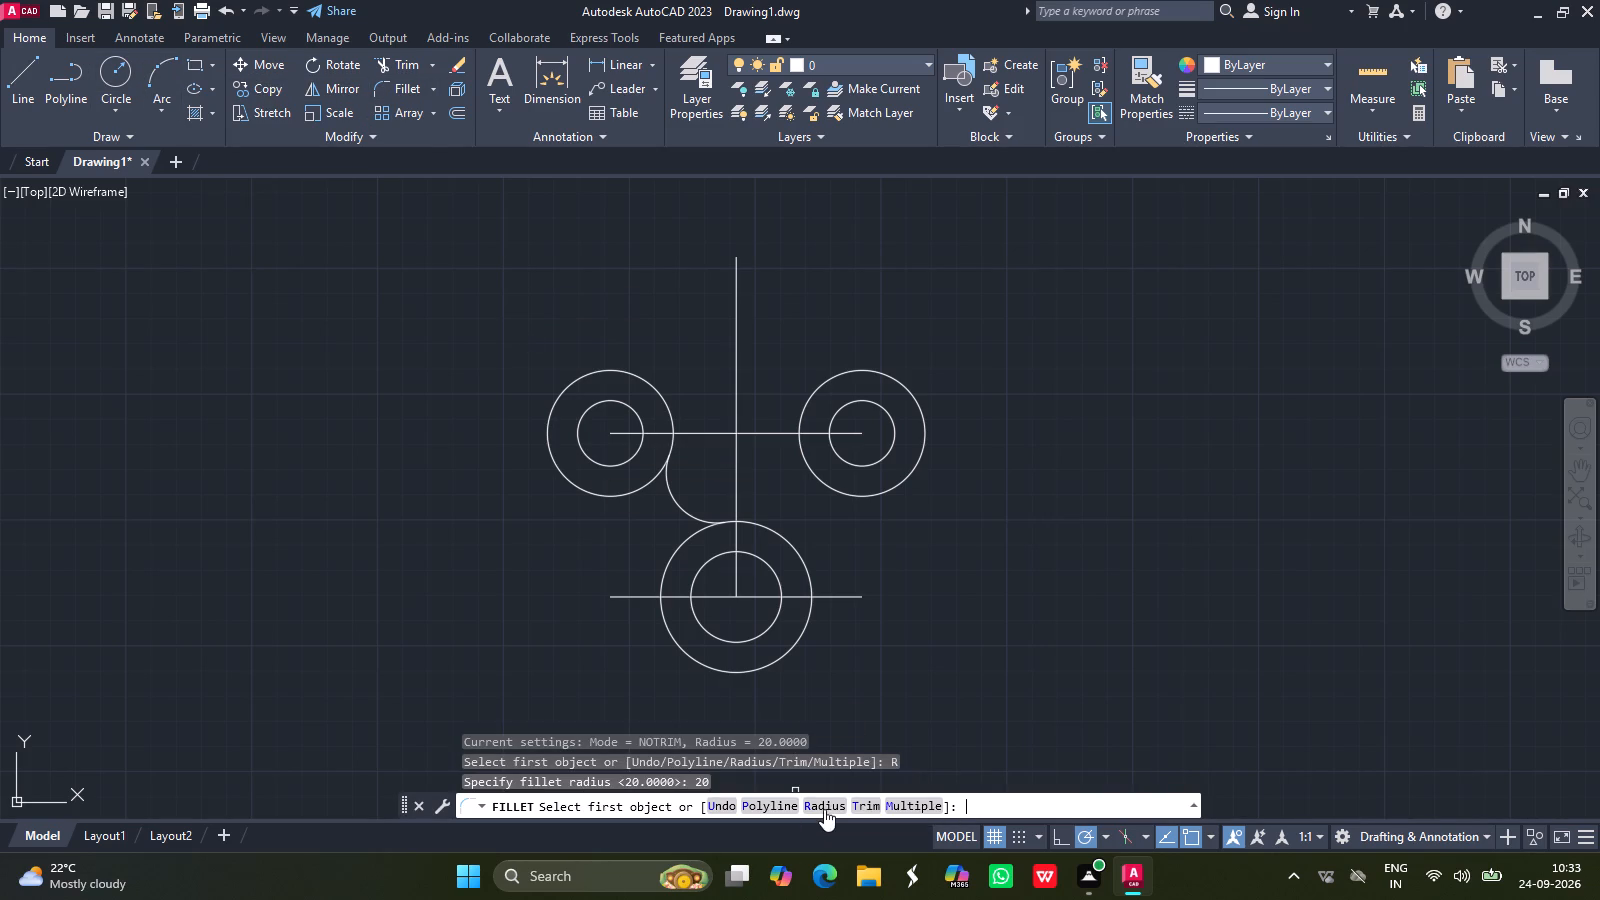
{"action": "left_click_drag", "start_coordinate": [818, 476], "coordinate": [759, 536]}
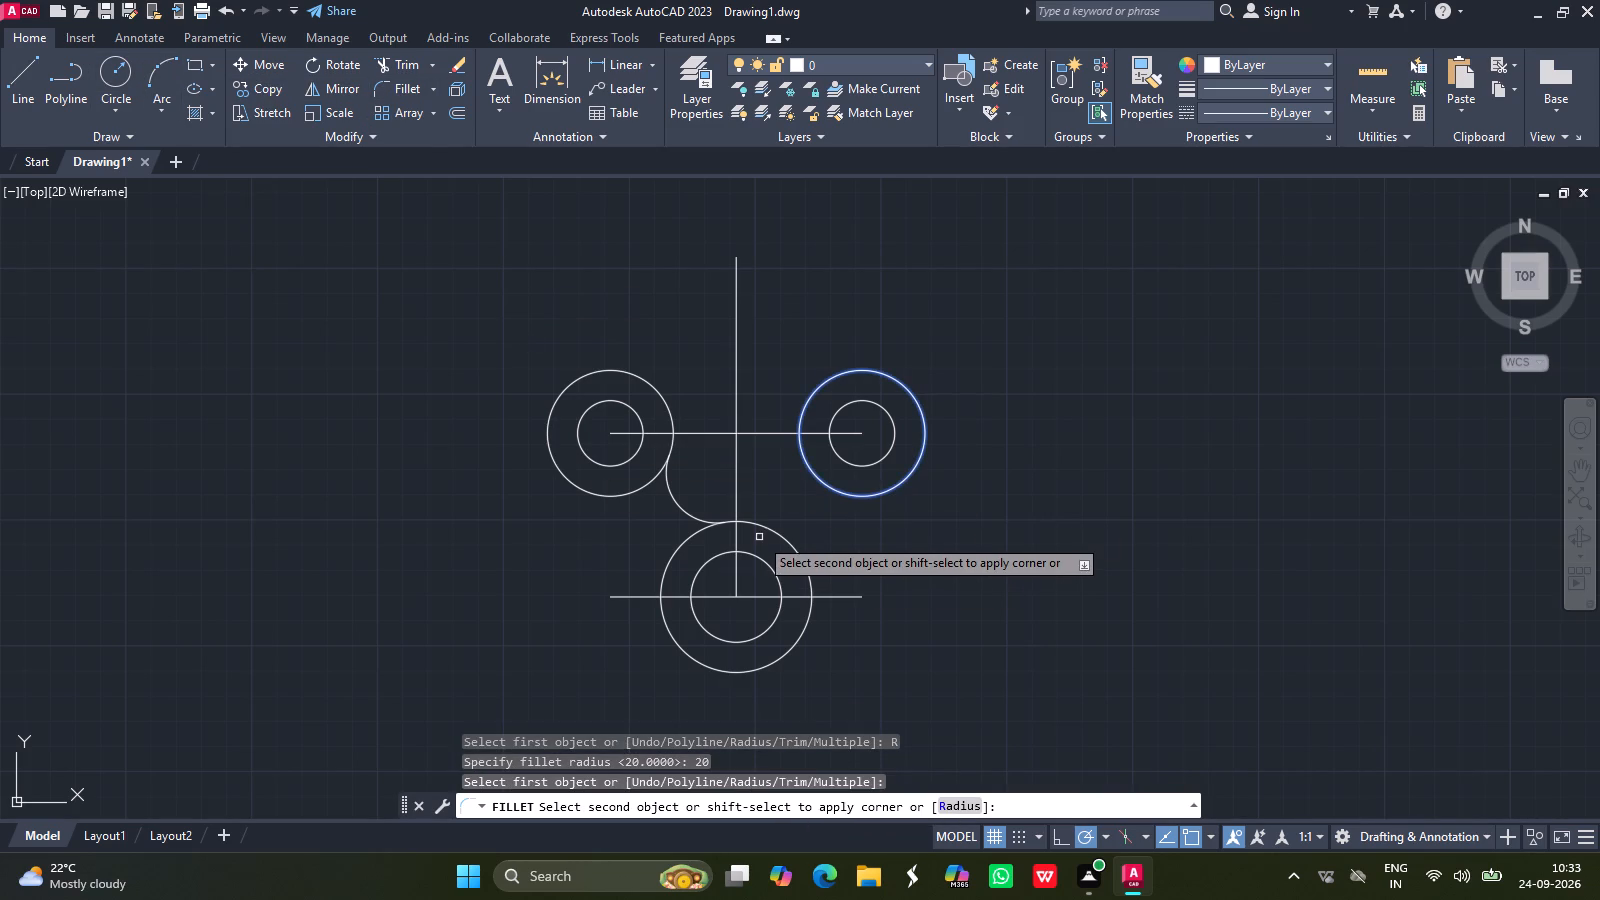
{"action": "left_click_drag", "start_coordinate": [759, 536], "coordinate": [765, 525]}
{"action": "left_click", "coordinate": [765, 525]}
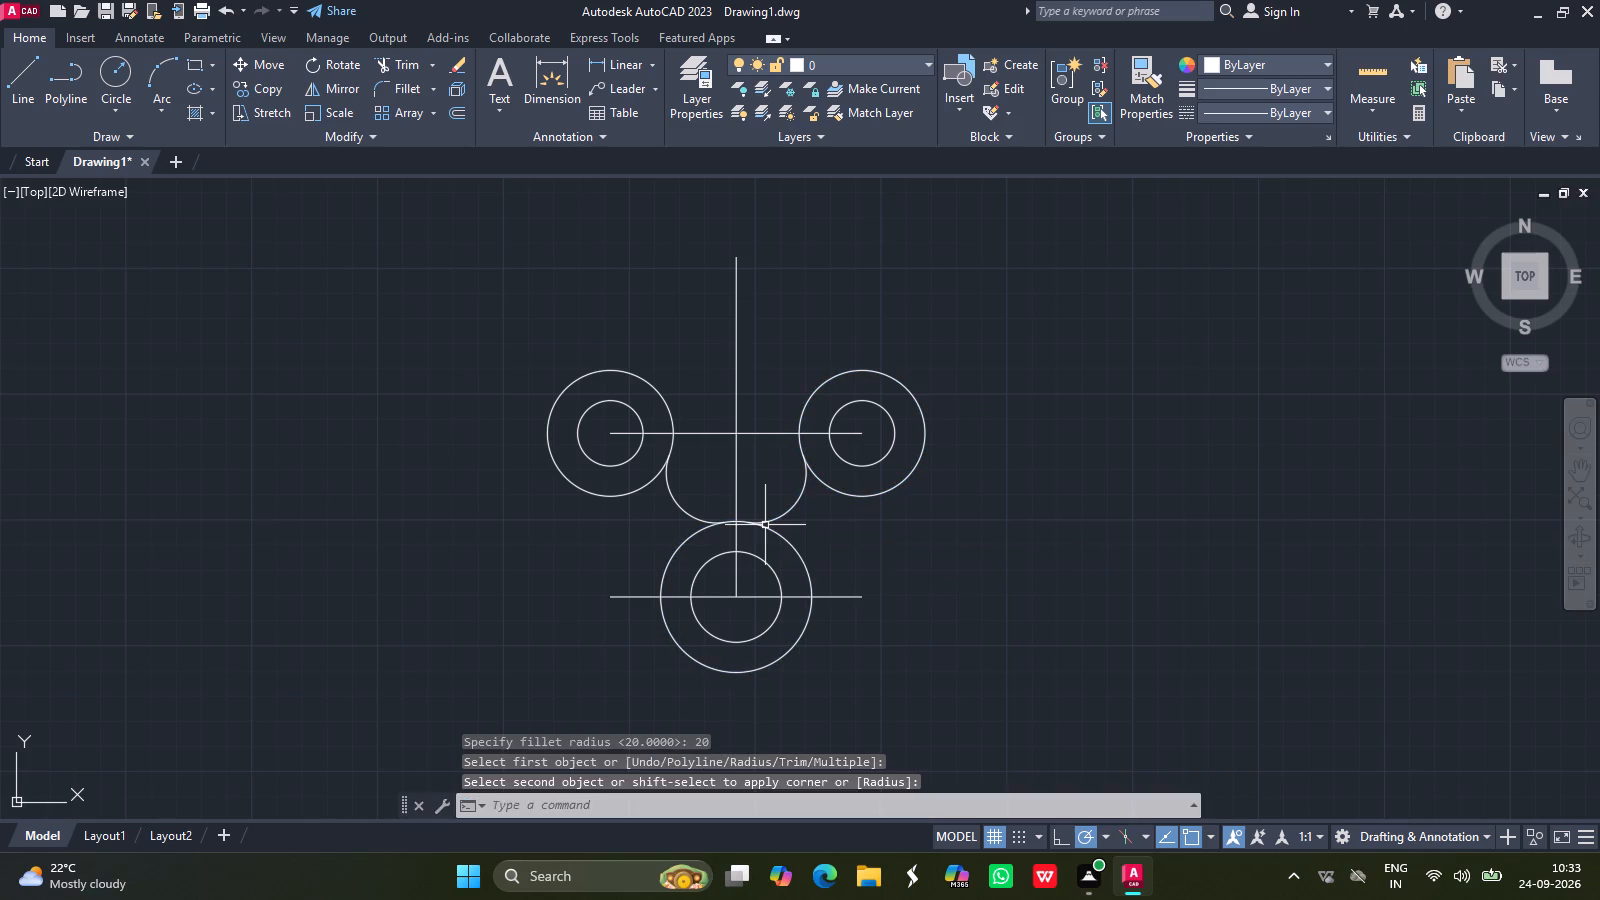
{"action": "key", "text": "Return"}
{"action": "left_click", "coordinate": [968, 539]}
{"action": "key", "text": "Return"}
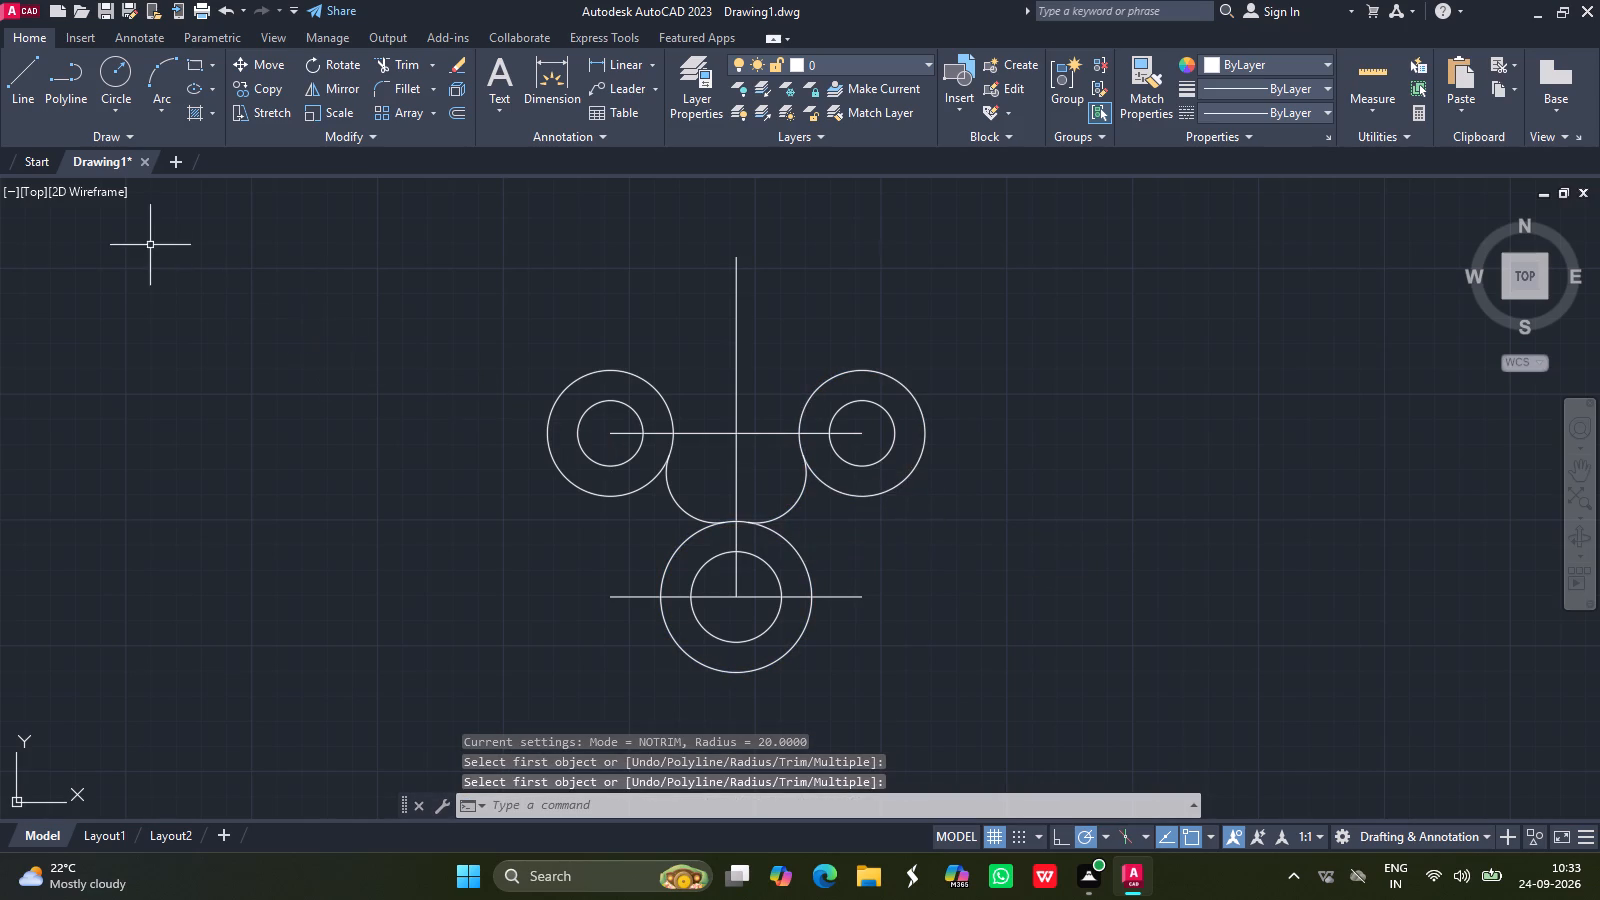
Draw a Start, End, Radius arc of radius 120 from the left circle's outer left quadrant to the radius 30 circle's lower left side.
{"action": "left_click", "coordinate": [156, 114]}
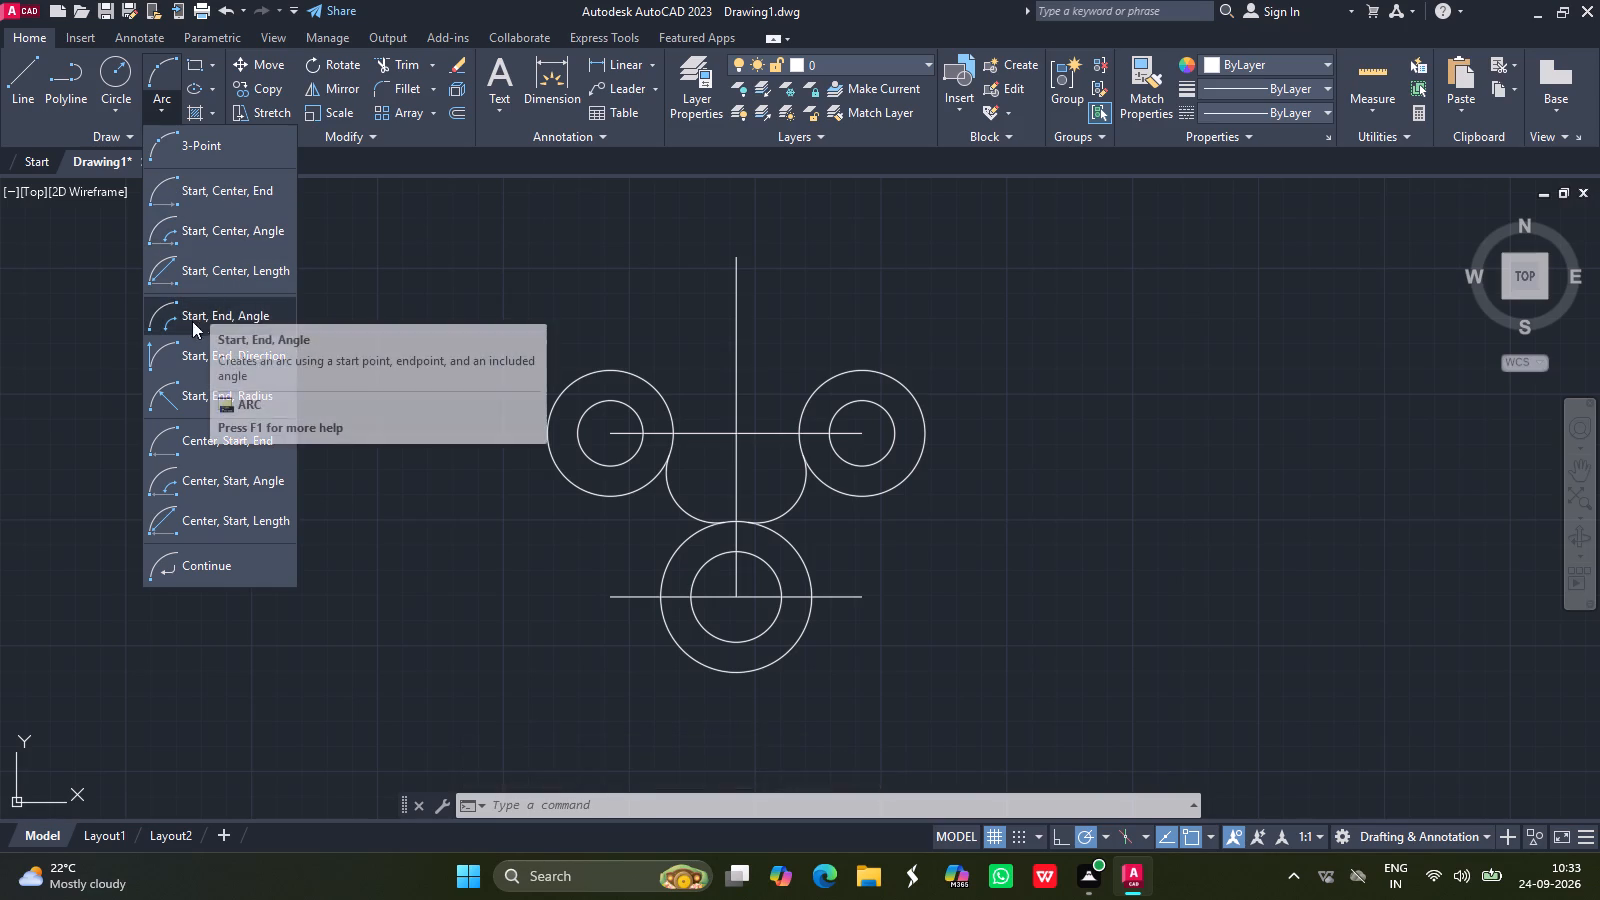
{"action": "left_click", "coordinate": [221, 399]}
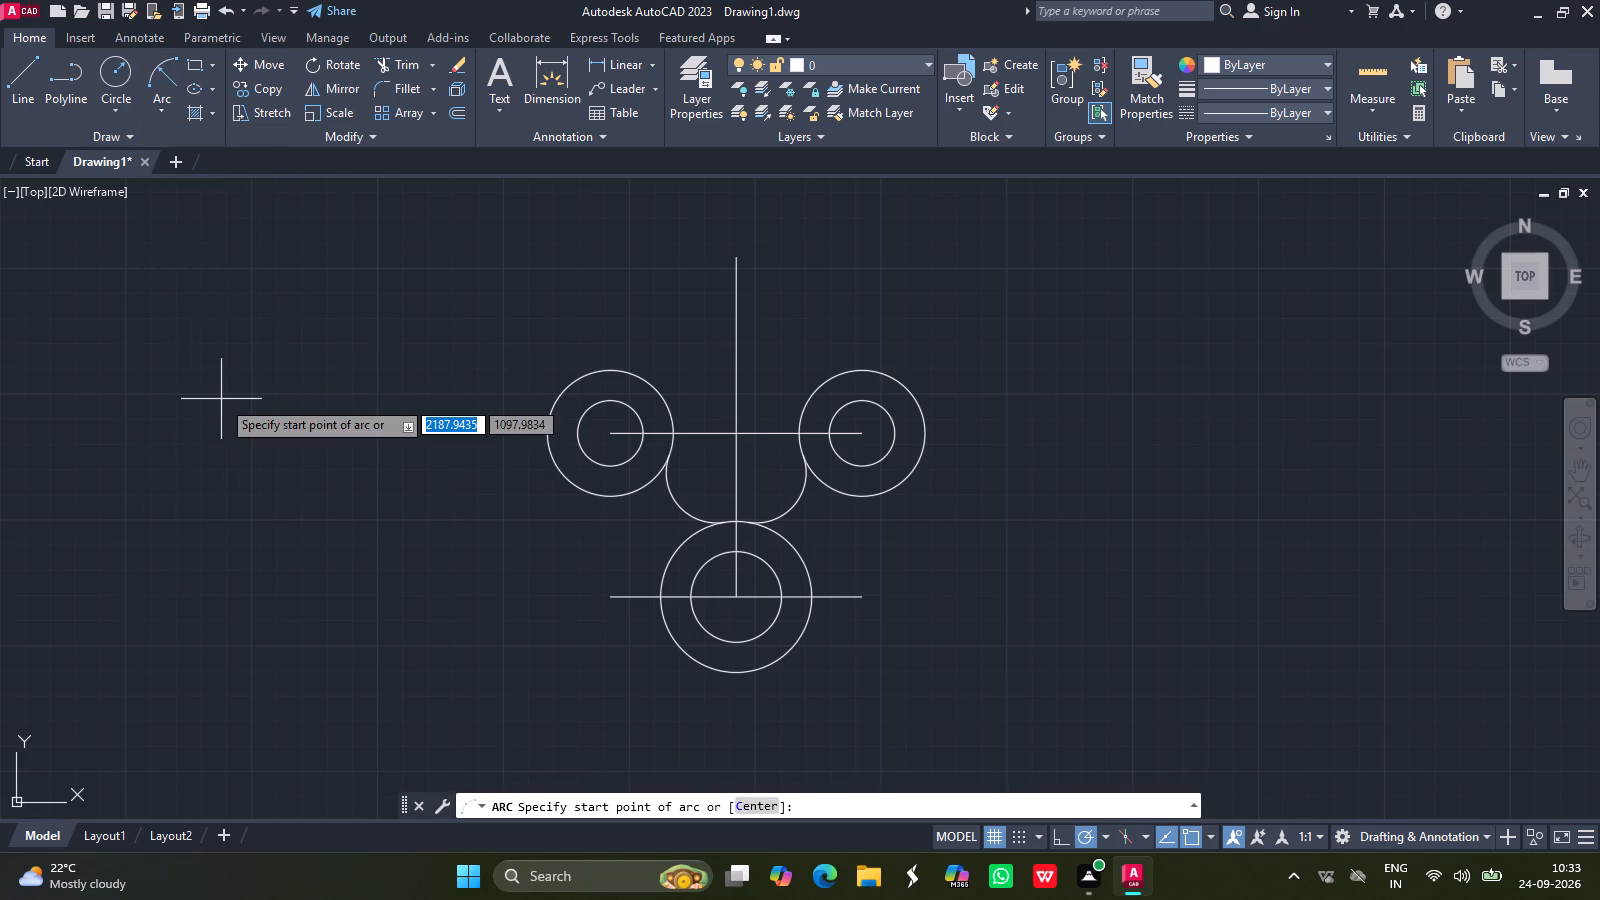
{"action": "left_click", "coordinate": [548, 434]}
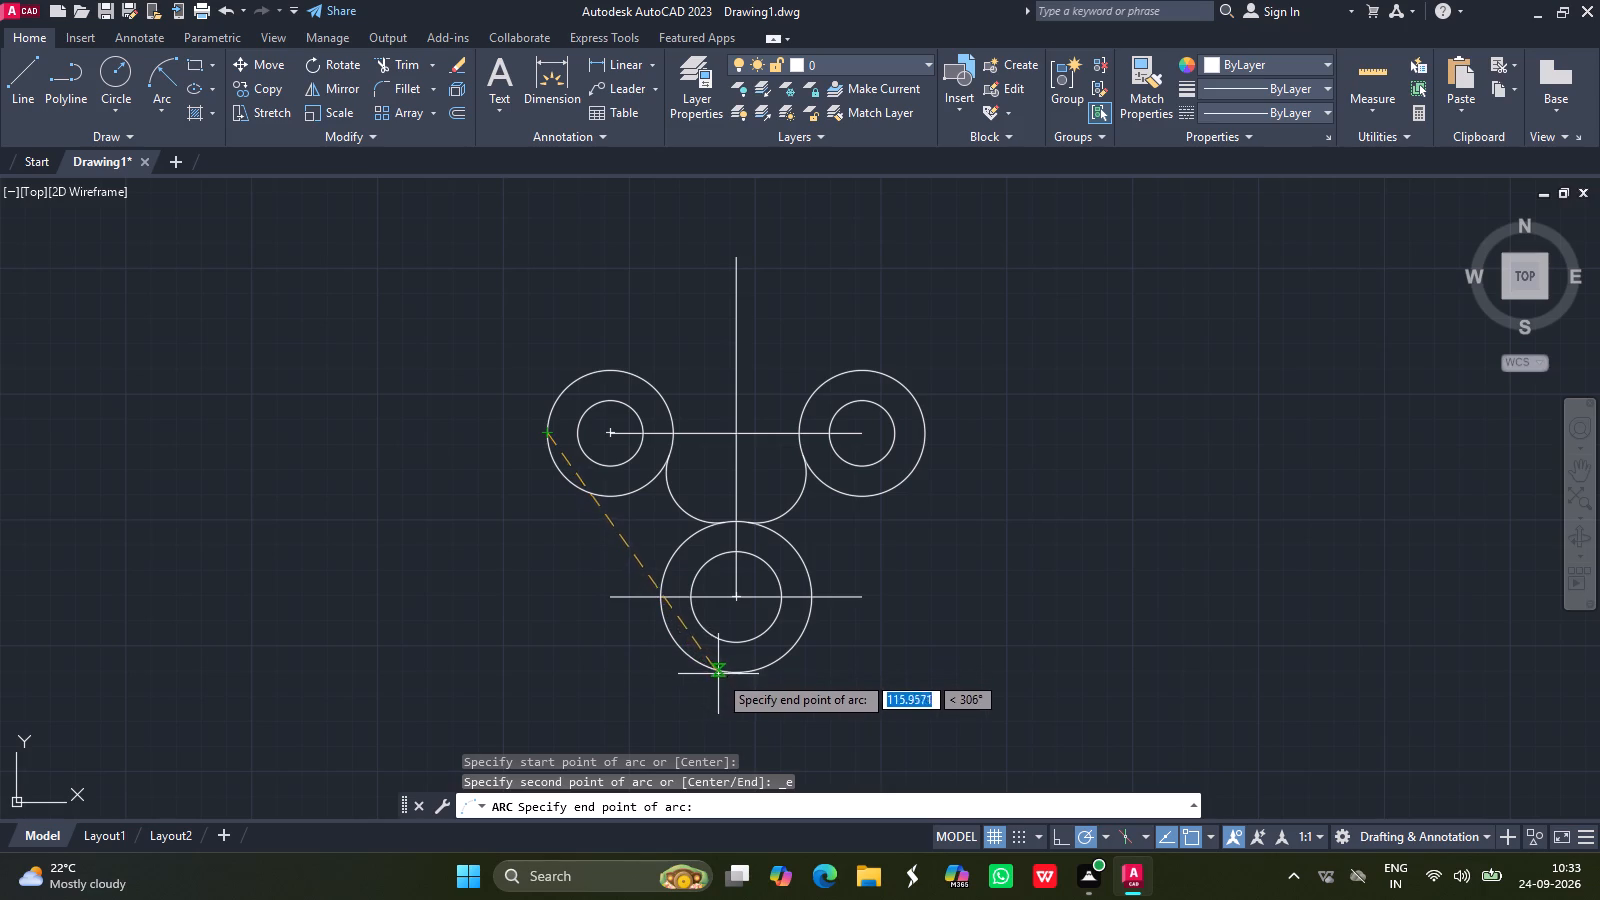
{"action": "left_click", "coordinate": [670, 638]}
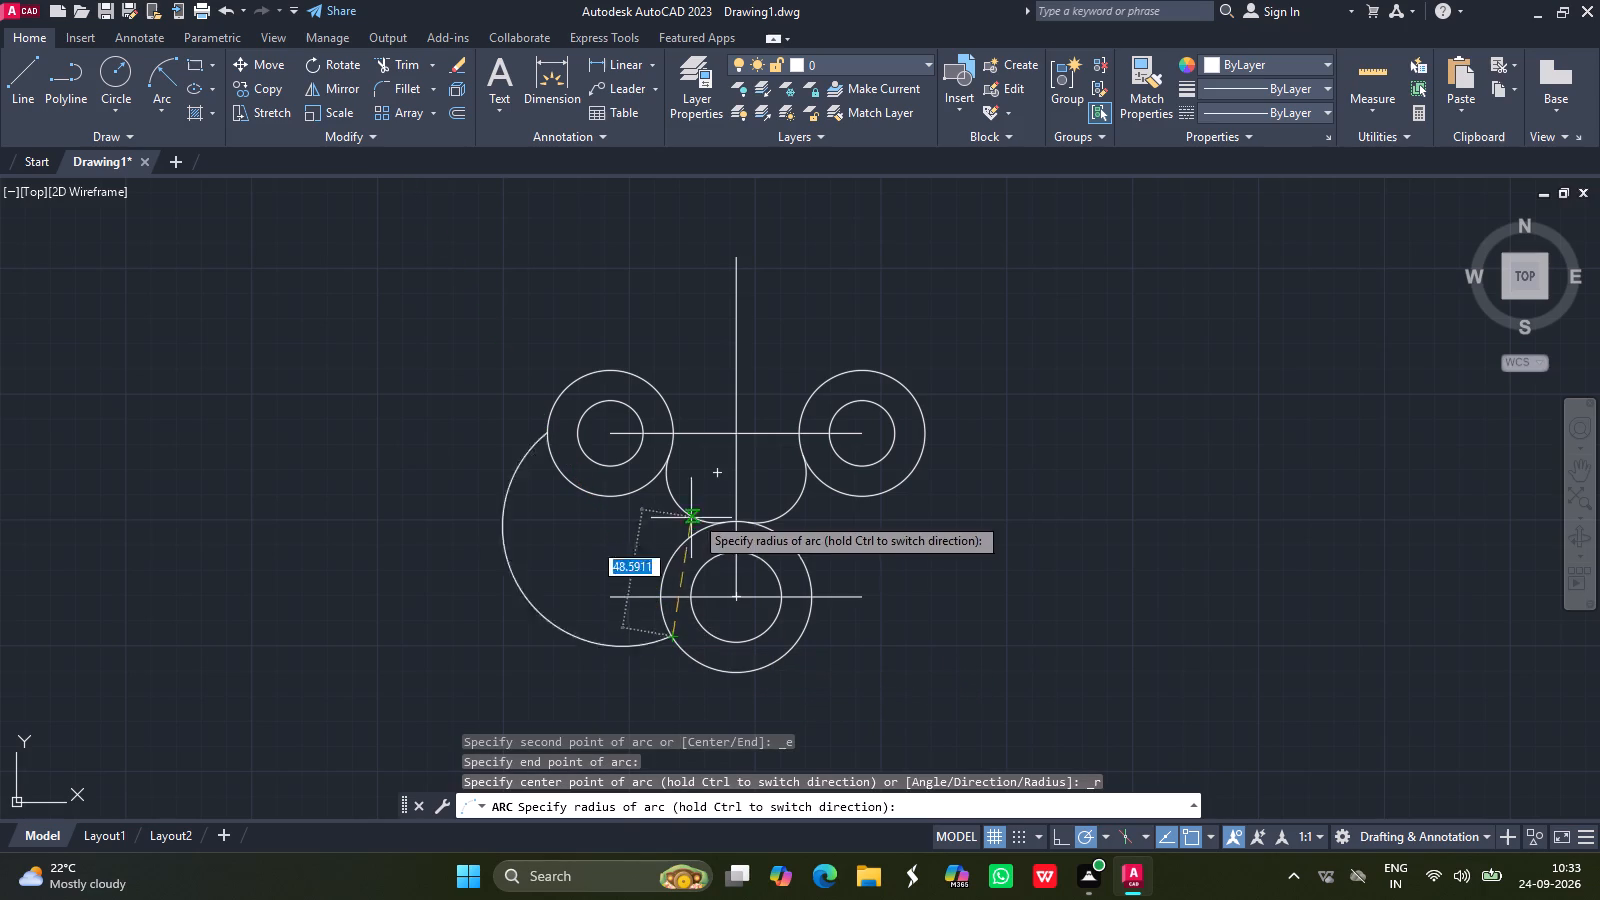
{"action": "type", "text": "120"}
{"action": "key", "text": "Return"}
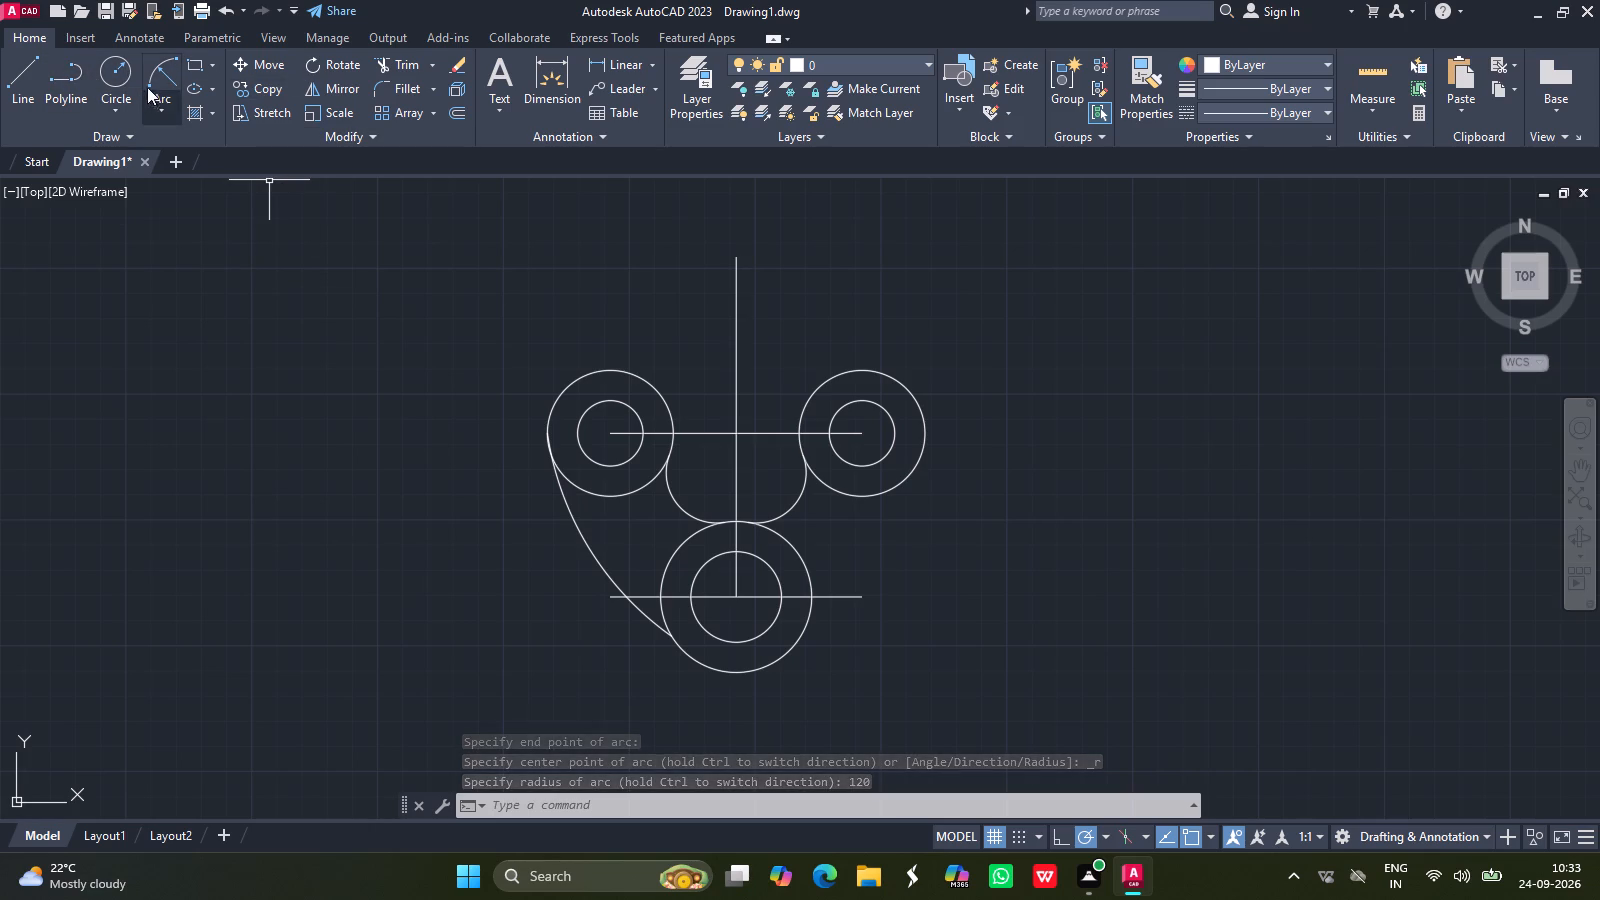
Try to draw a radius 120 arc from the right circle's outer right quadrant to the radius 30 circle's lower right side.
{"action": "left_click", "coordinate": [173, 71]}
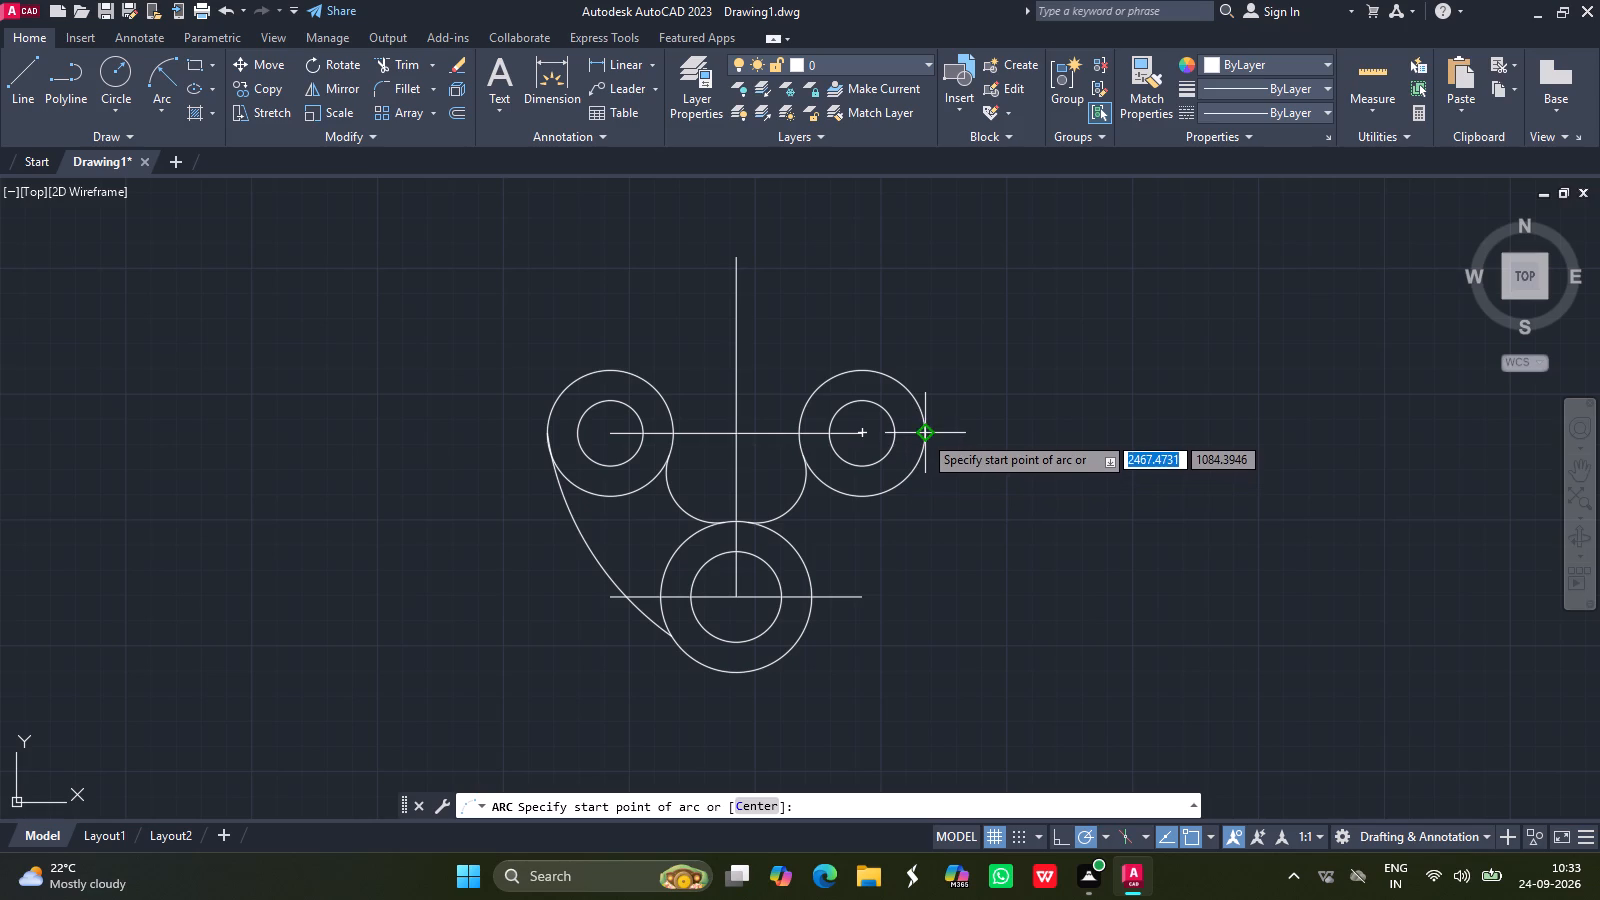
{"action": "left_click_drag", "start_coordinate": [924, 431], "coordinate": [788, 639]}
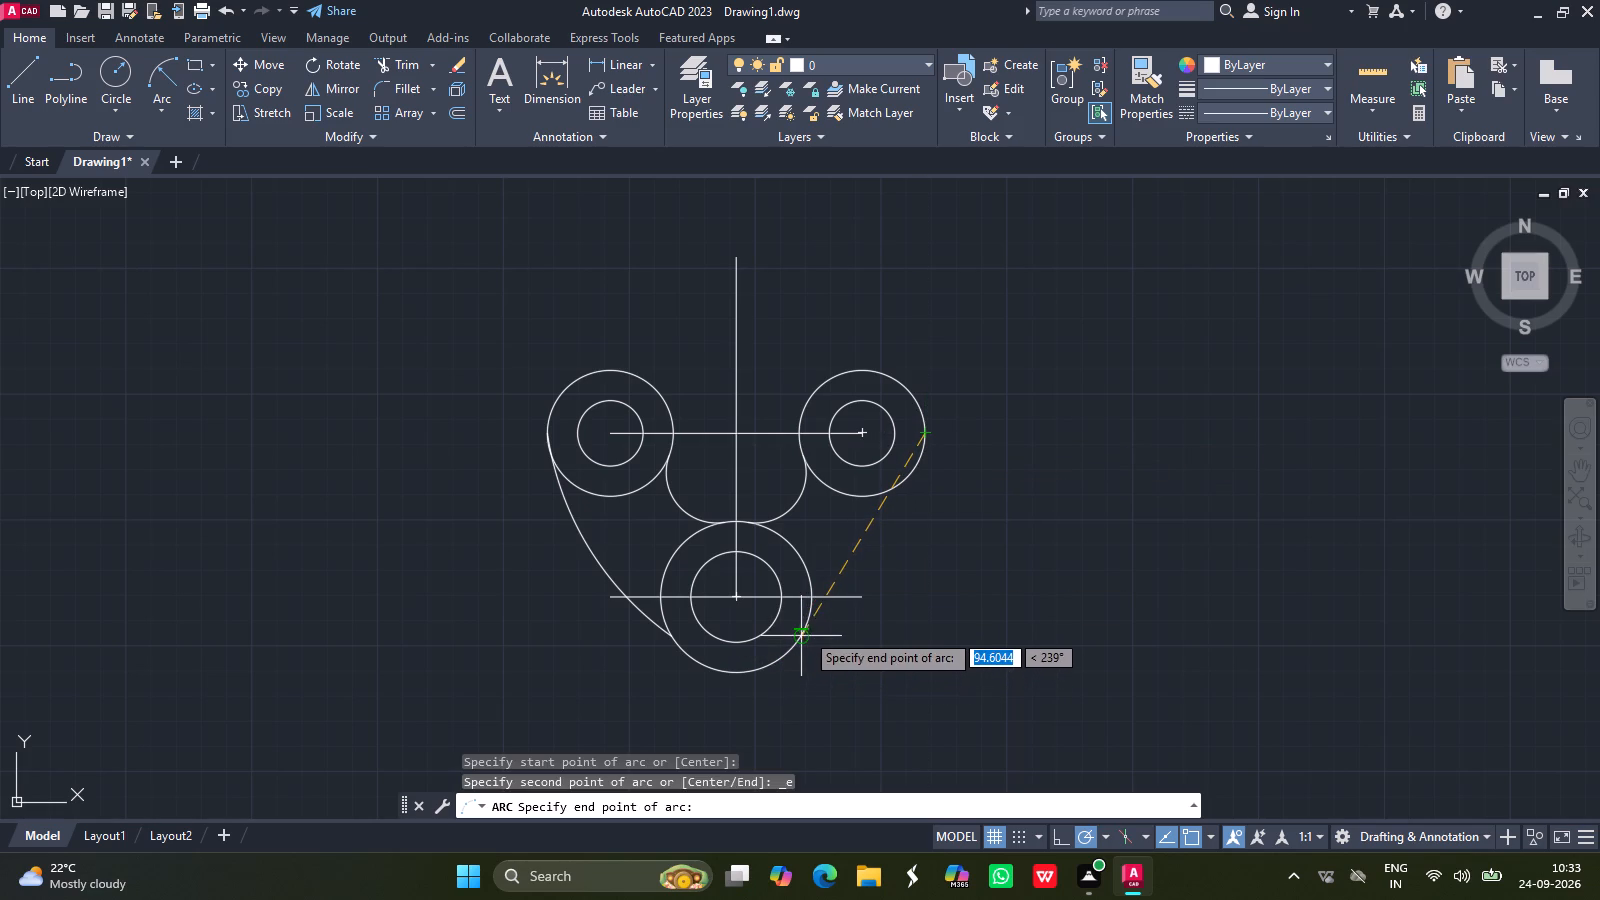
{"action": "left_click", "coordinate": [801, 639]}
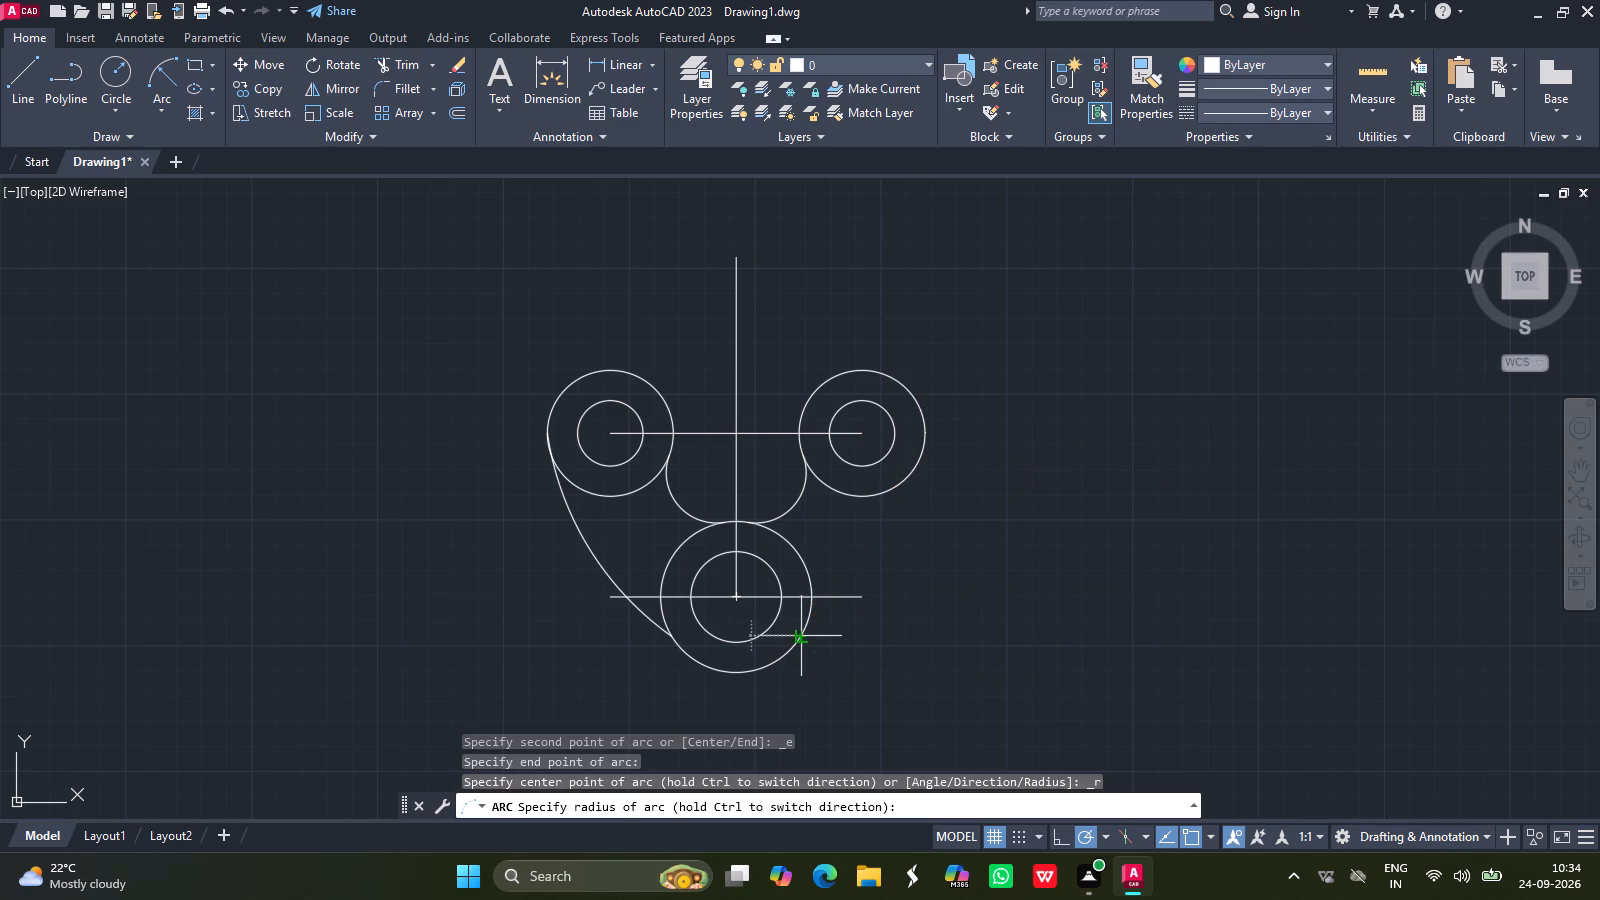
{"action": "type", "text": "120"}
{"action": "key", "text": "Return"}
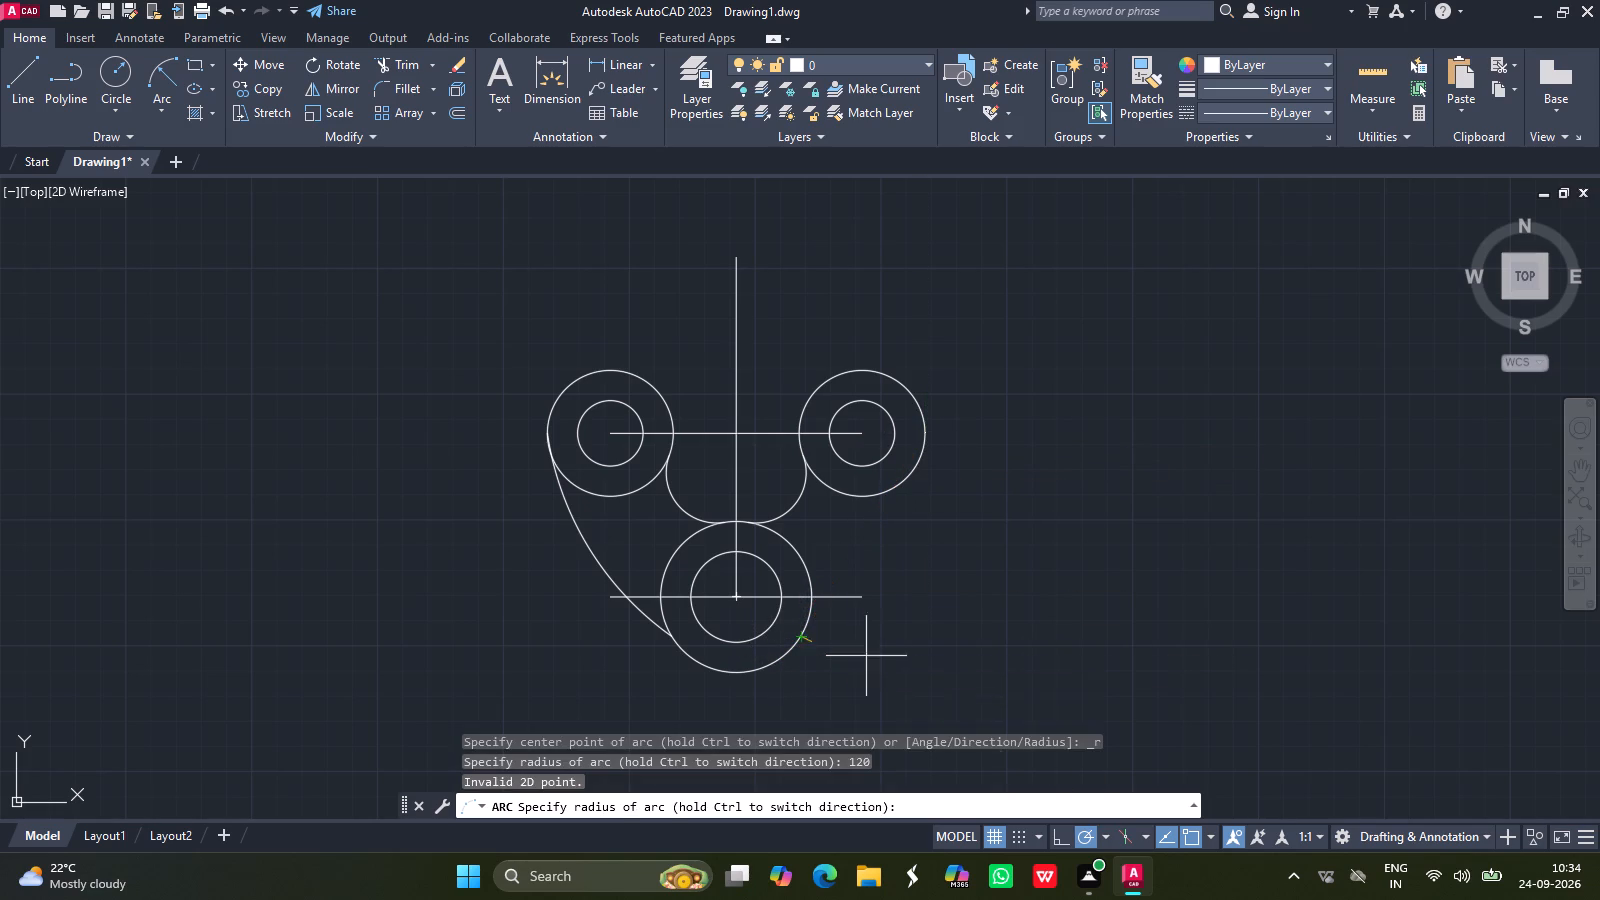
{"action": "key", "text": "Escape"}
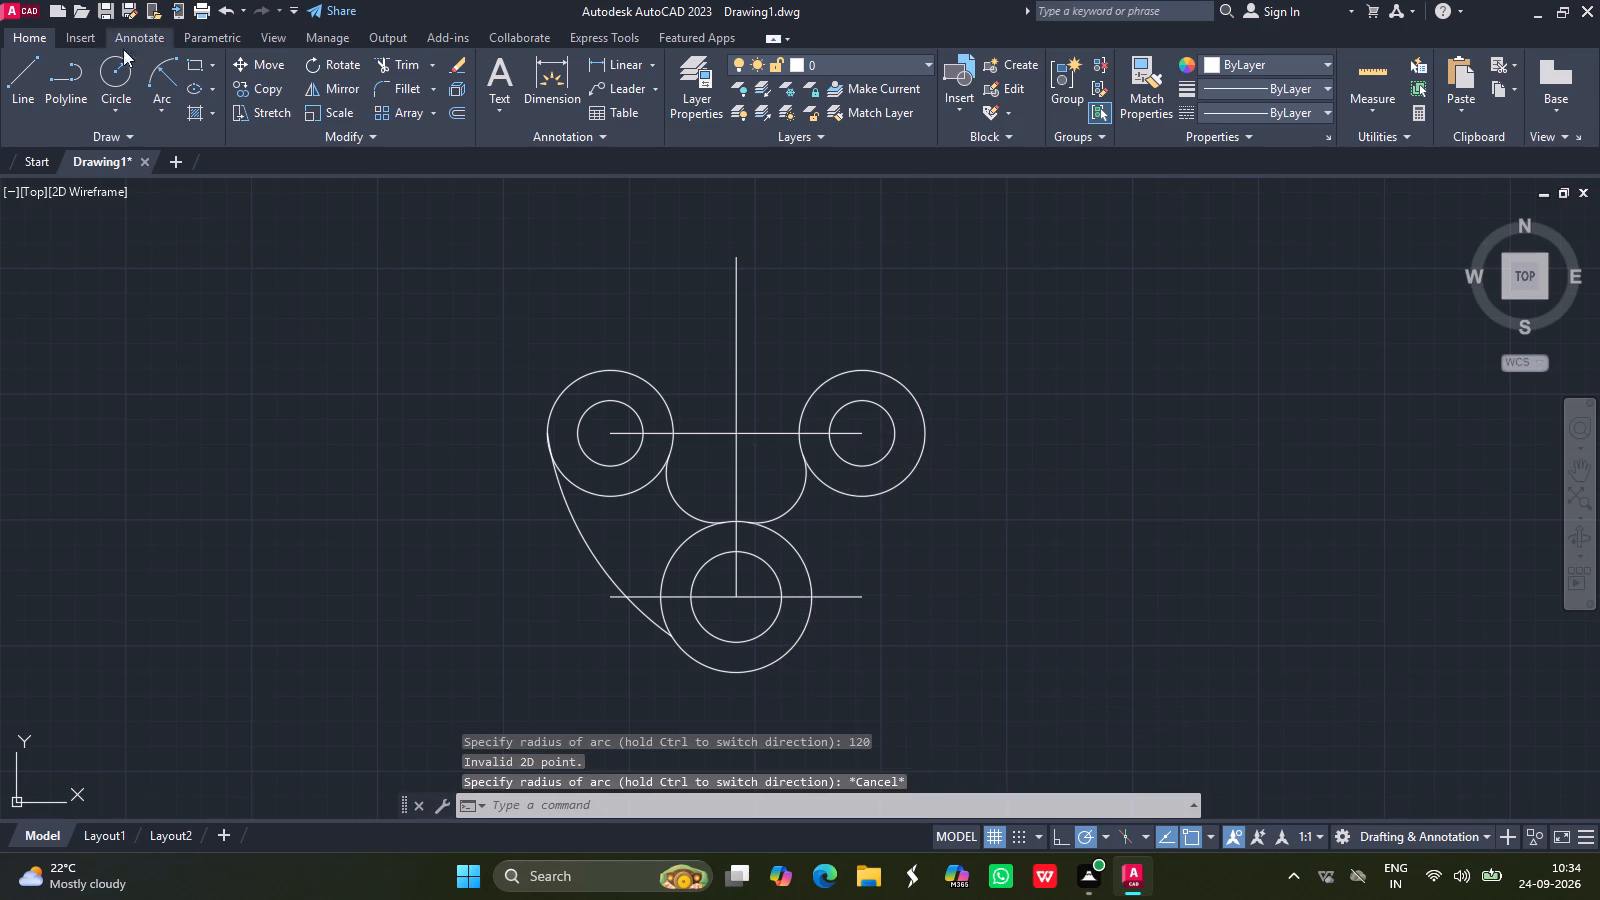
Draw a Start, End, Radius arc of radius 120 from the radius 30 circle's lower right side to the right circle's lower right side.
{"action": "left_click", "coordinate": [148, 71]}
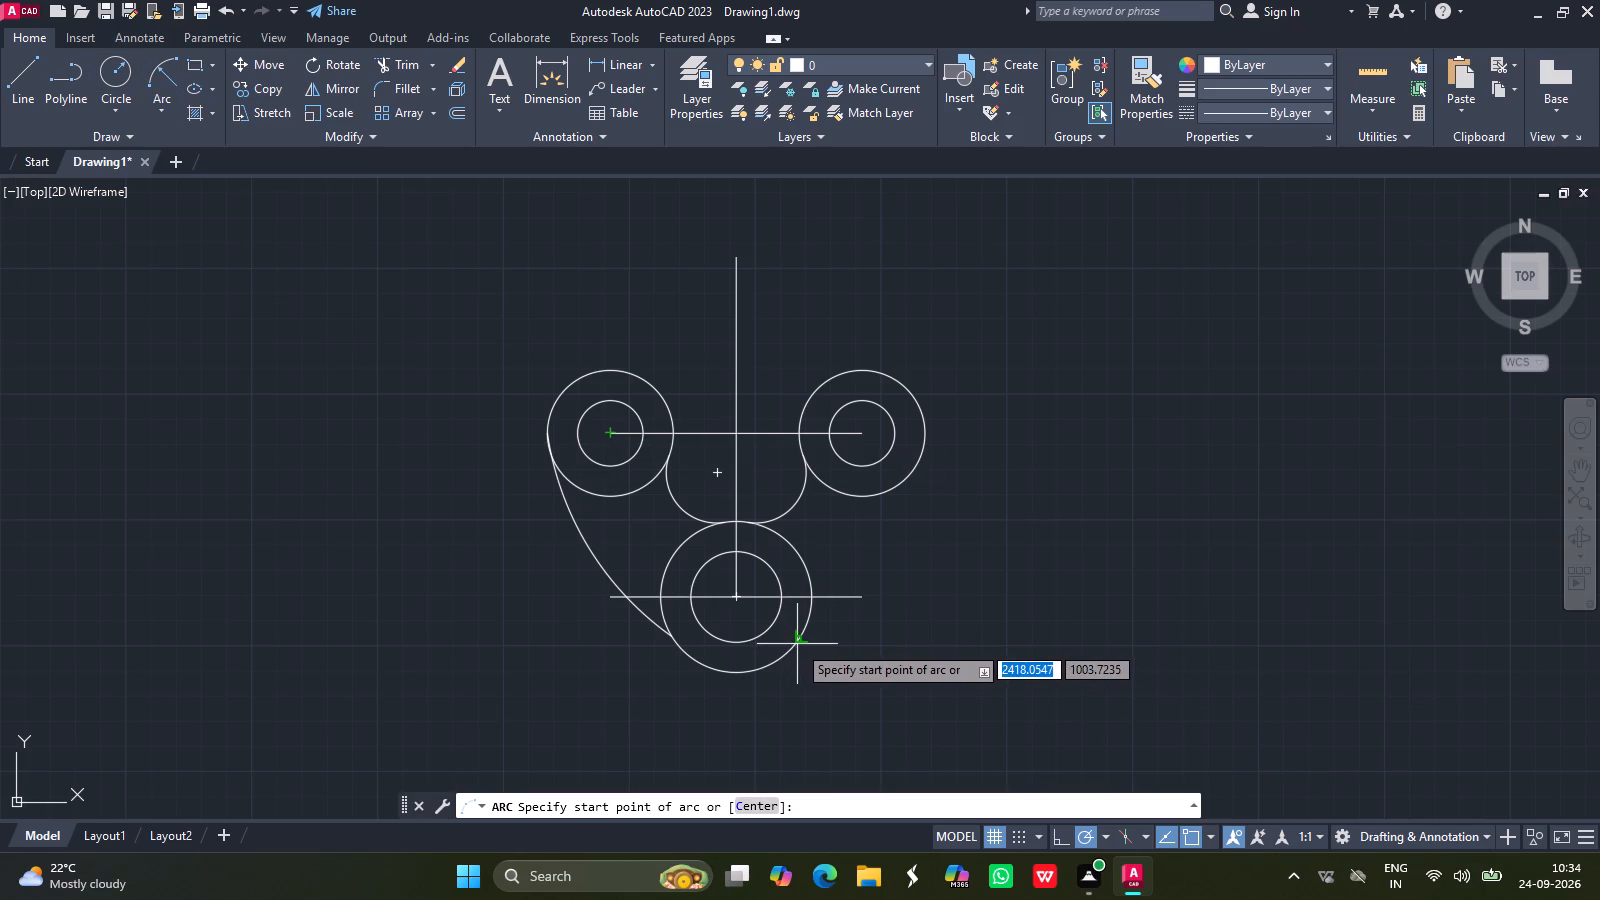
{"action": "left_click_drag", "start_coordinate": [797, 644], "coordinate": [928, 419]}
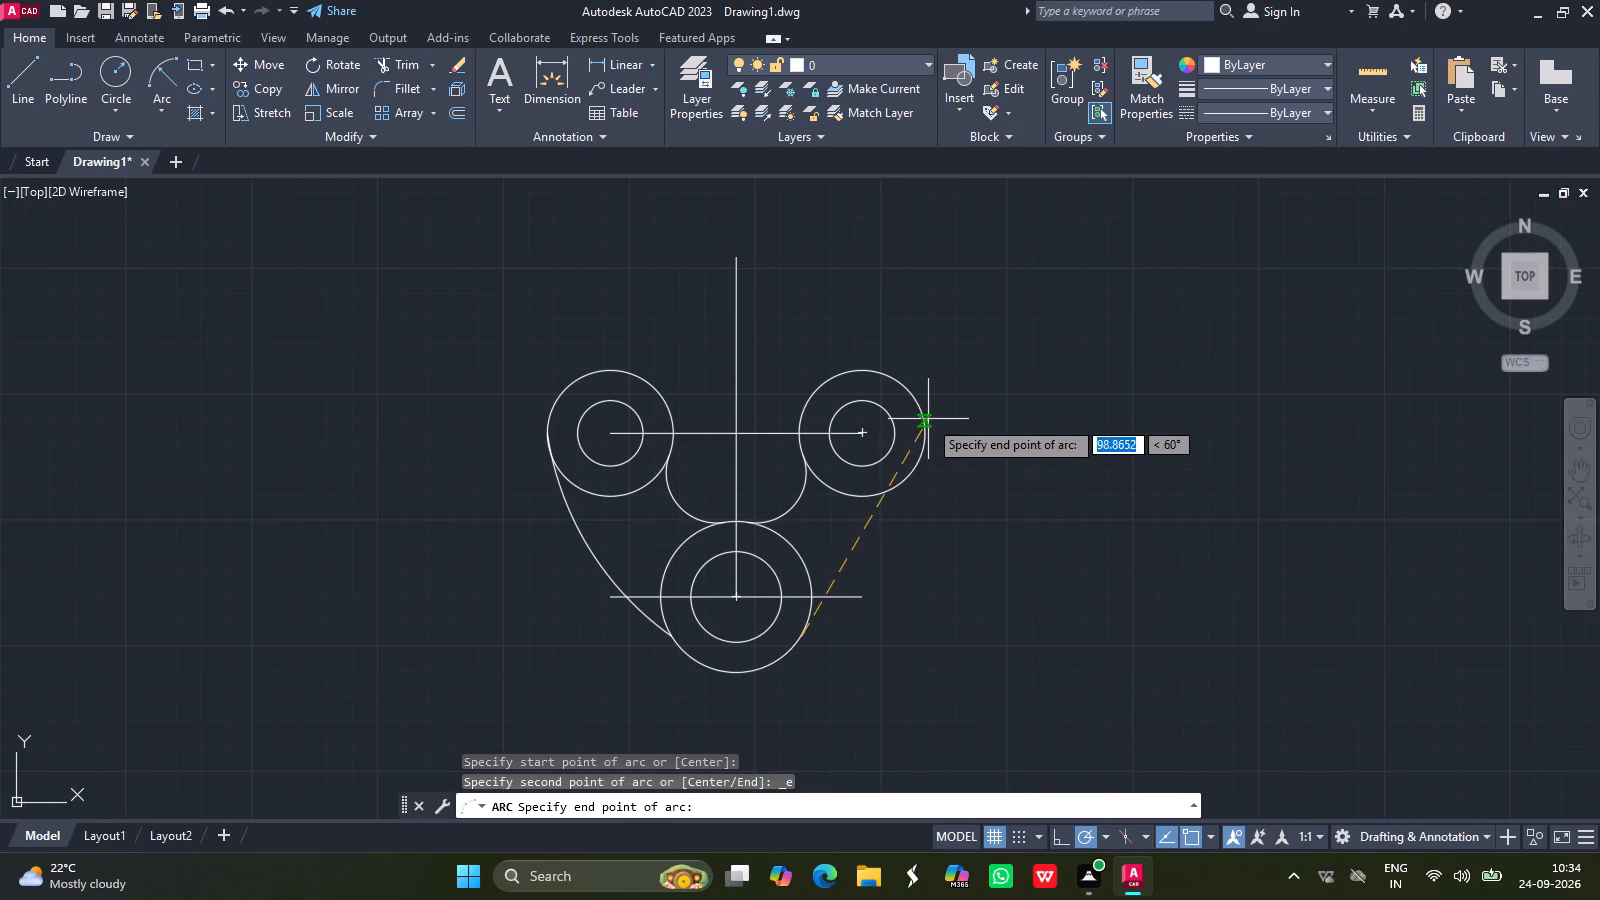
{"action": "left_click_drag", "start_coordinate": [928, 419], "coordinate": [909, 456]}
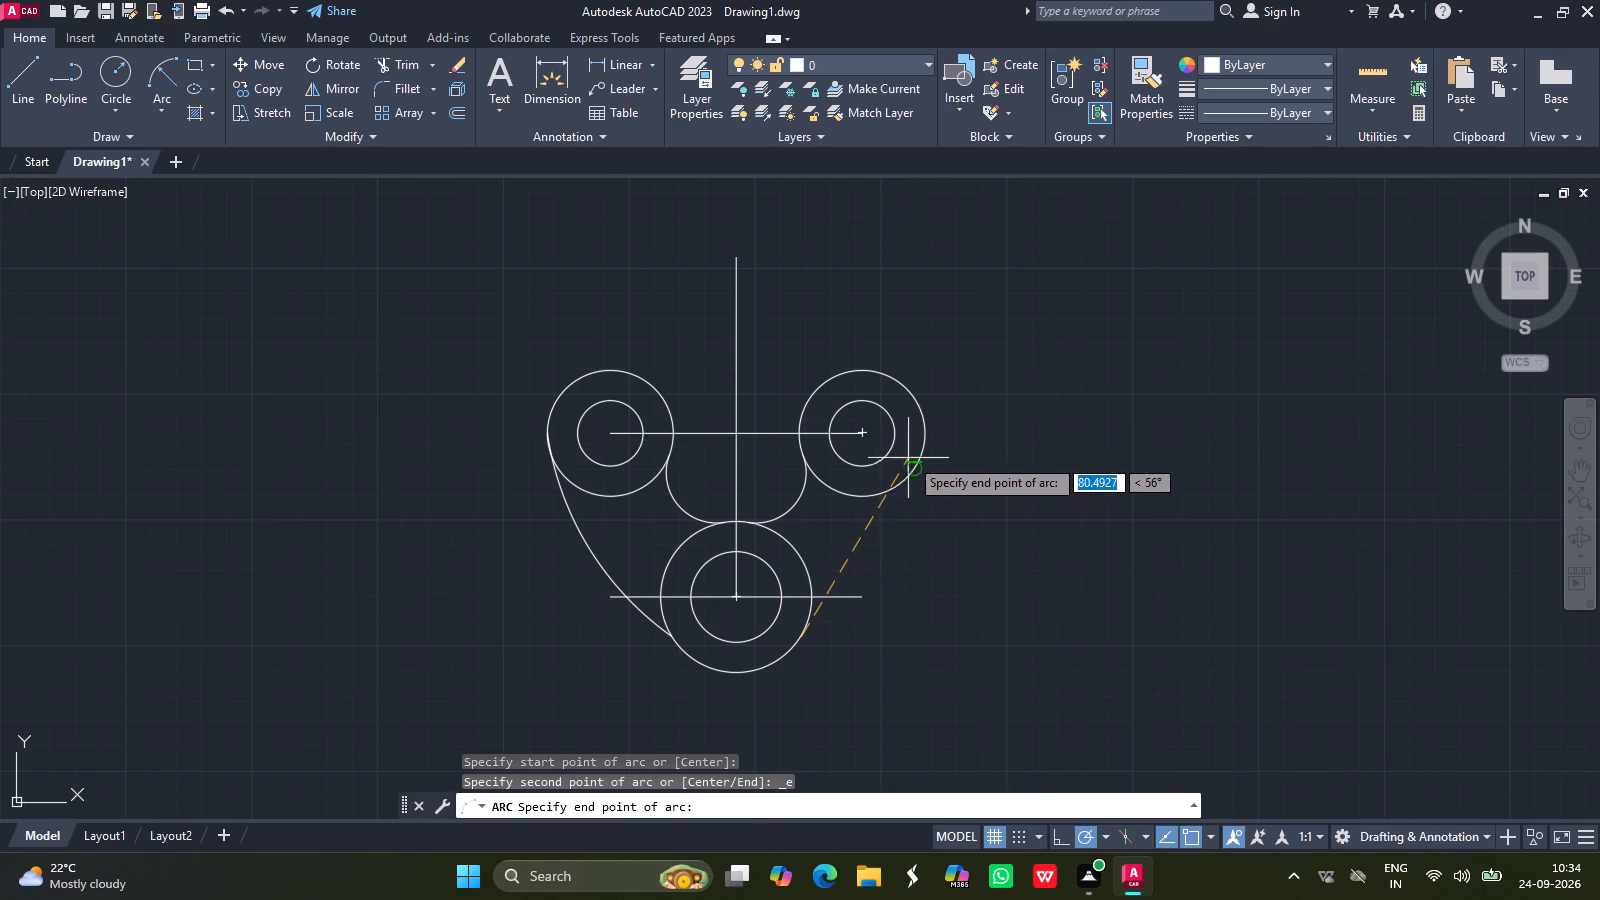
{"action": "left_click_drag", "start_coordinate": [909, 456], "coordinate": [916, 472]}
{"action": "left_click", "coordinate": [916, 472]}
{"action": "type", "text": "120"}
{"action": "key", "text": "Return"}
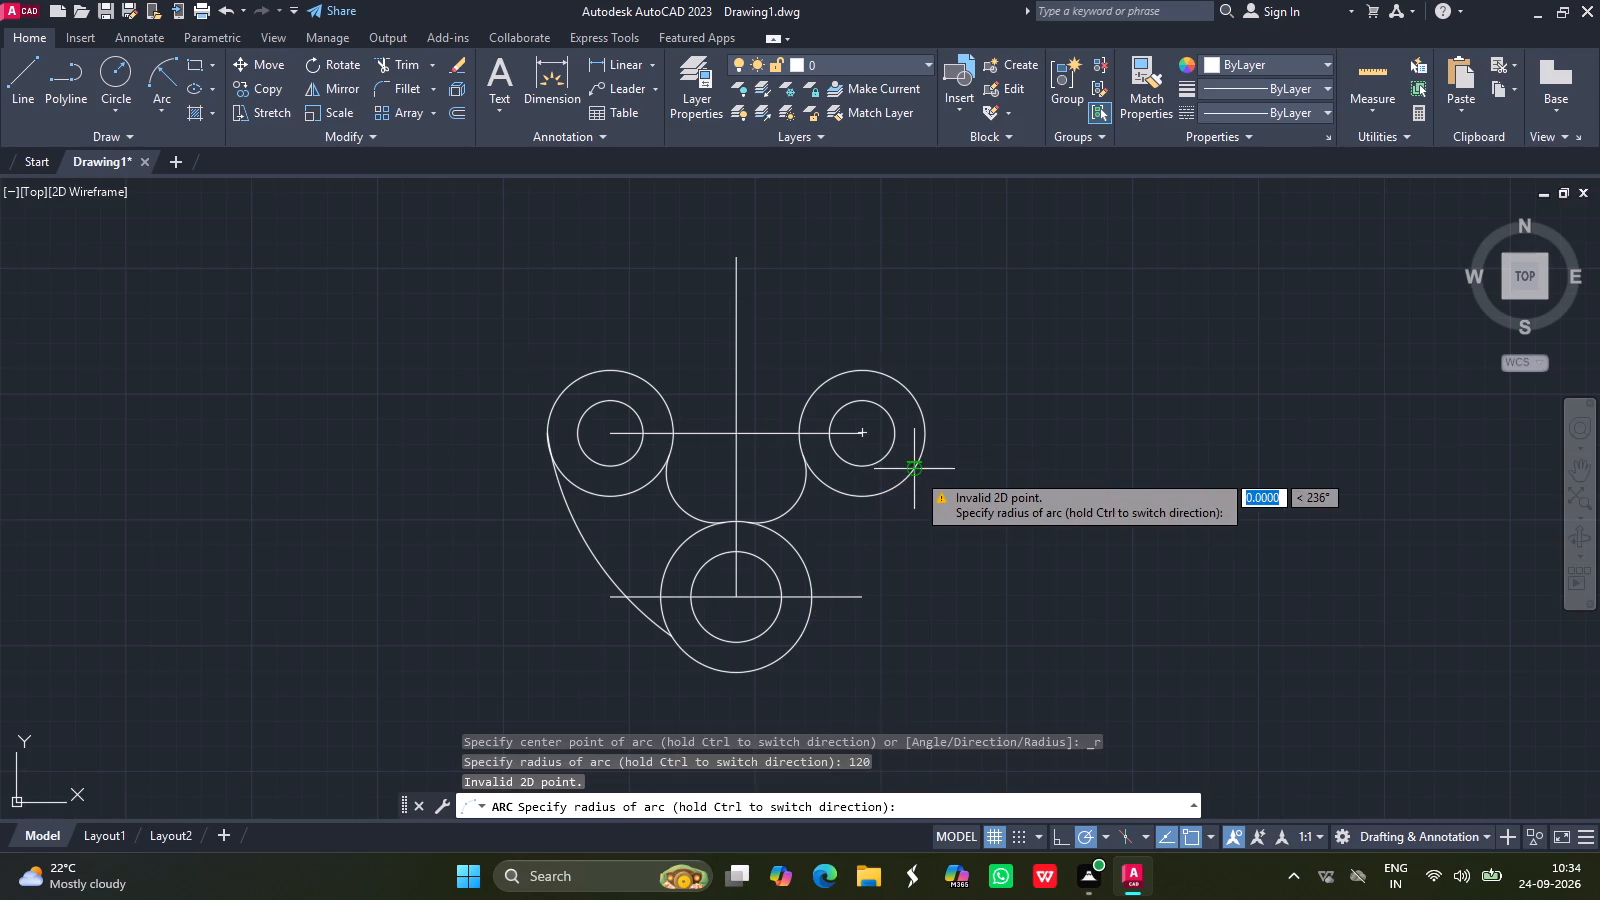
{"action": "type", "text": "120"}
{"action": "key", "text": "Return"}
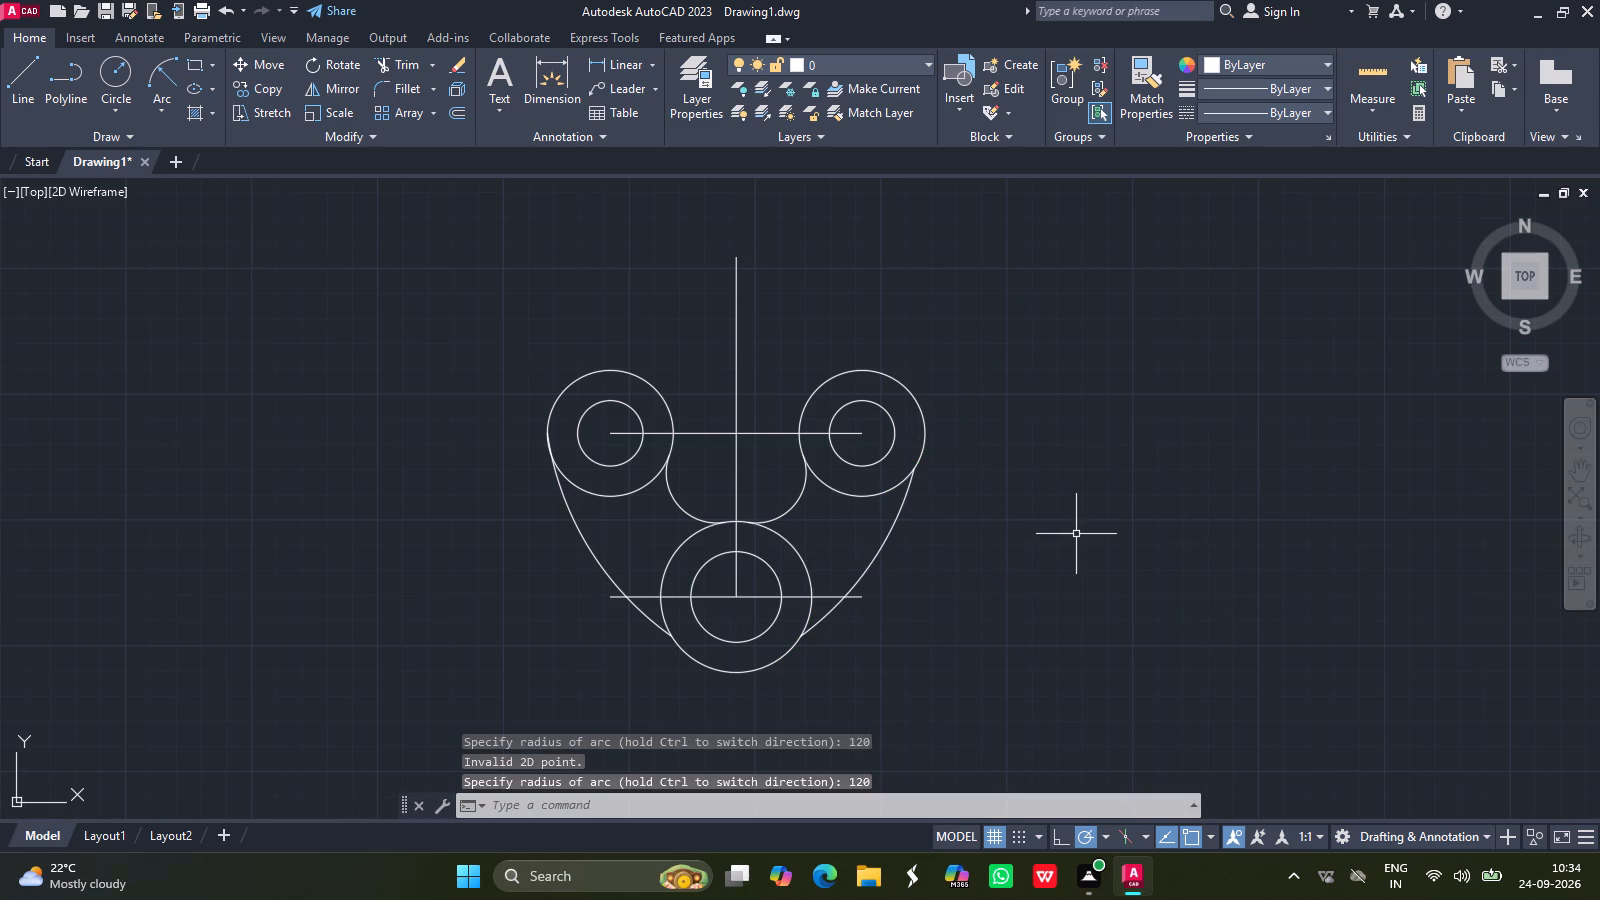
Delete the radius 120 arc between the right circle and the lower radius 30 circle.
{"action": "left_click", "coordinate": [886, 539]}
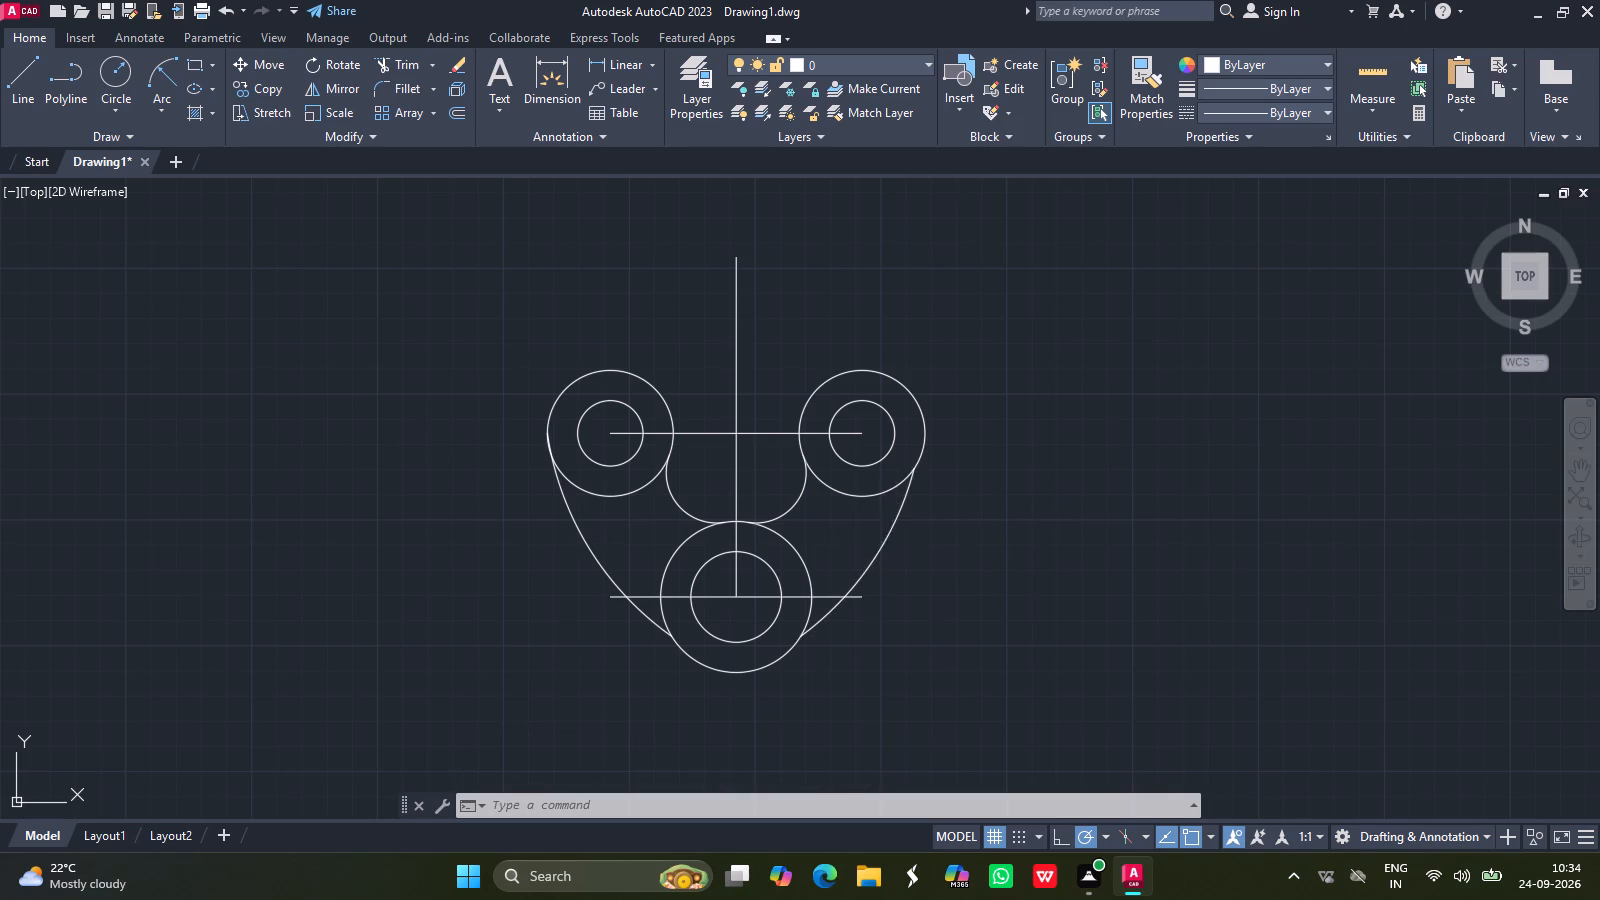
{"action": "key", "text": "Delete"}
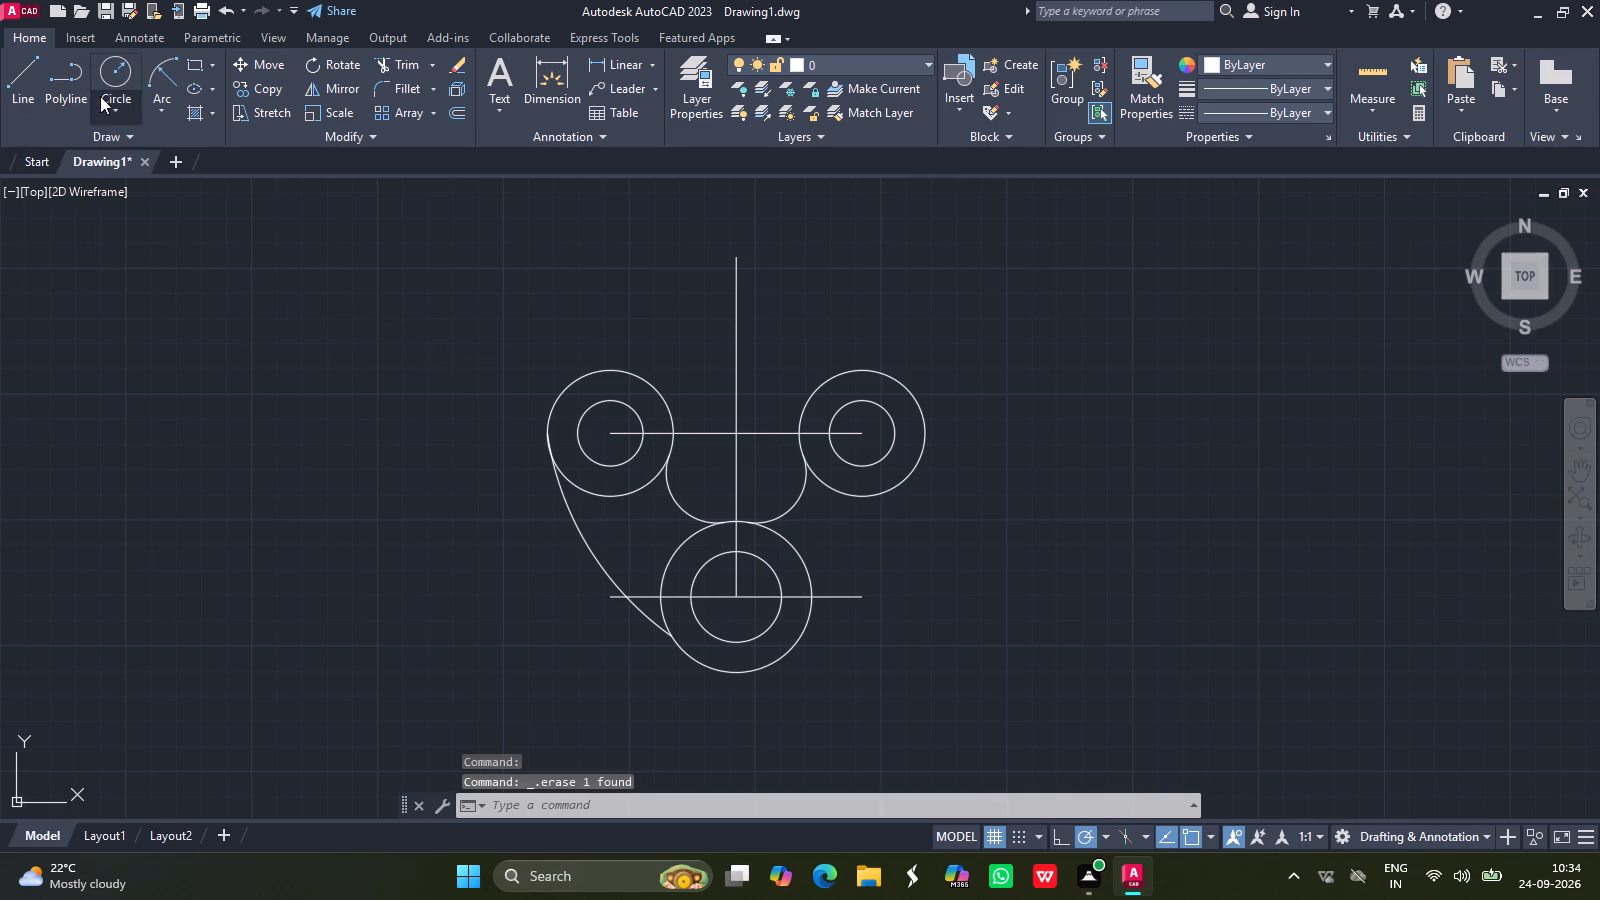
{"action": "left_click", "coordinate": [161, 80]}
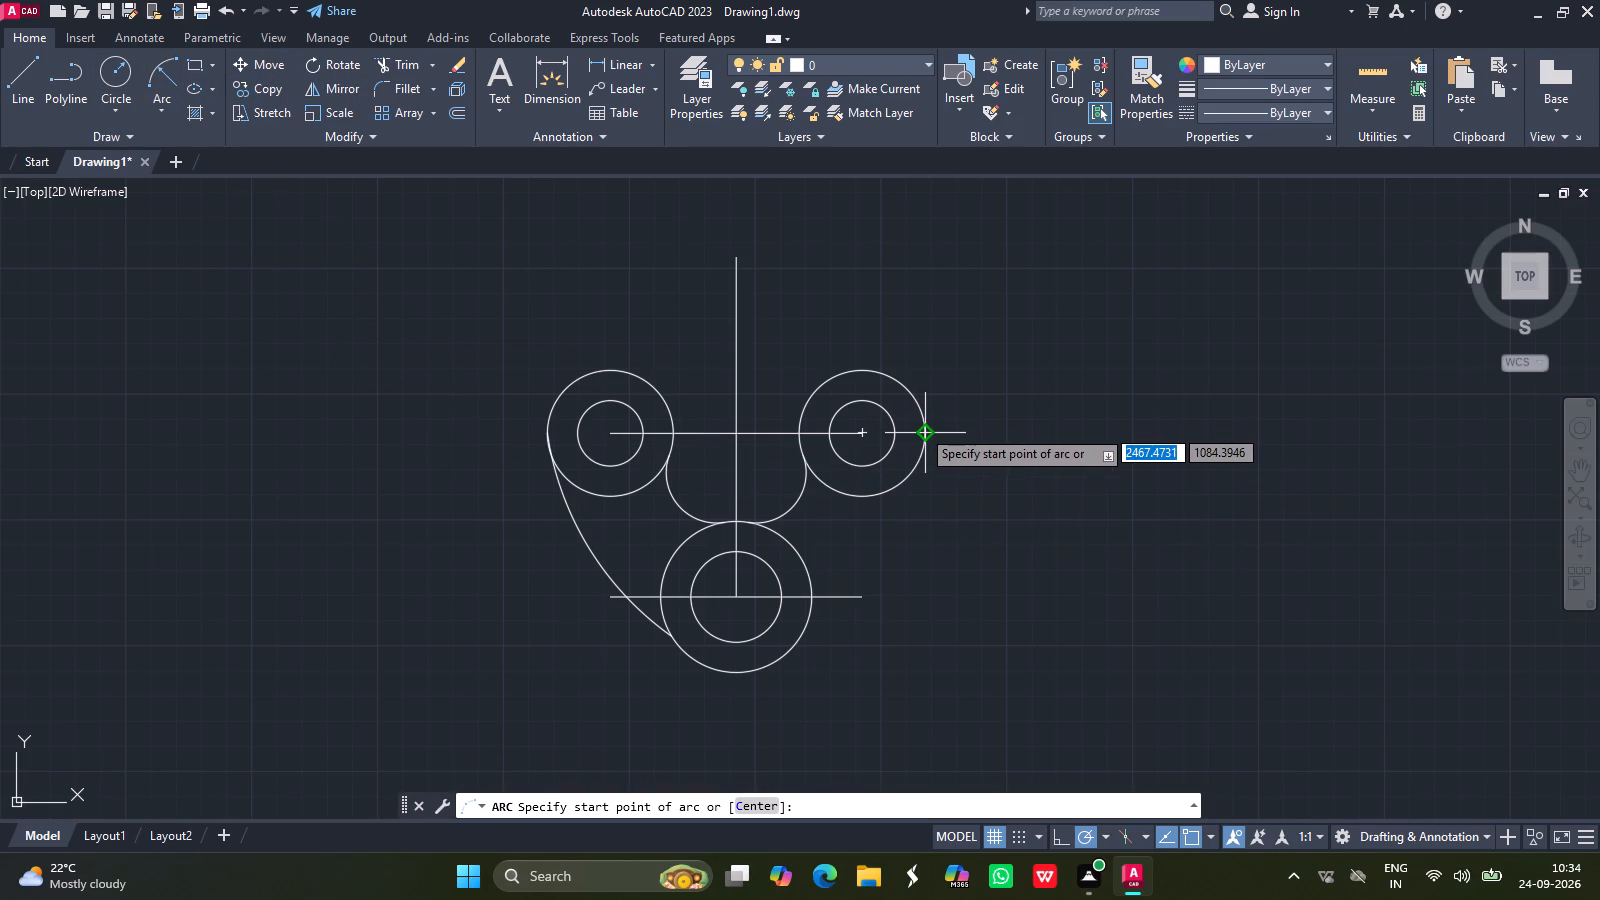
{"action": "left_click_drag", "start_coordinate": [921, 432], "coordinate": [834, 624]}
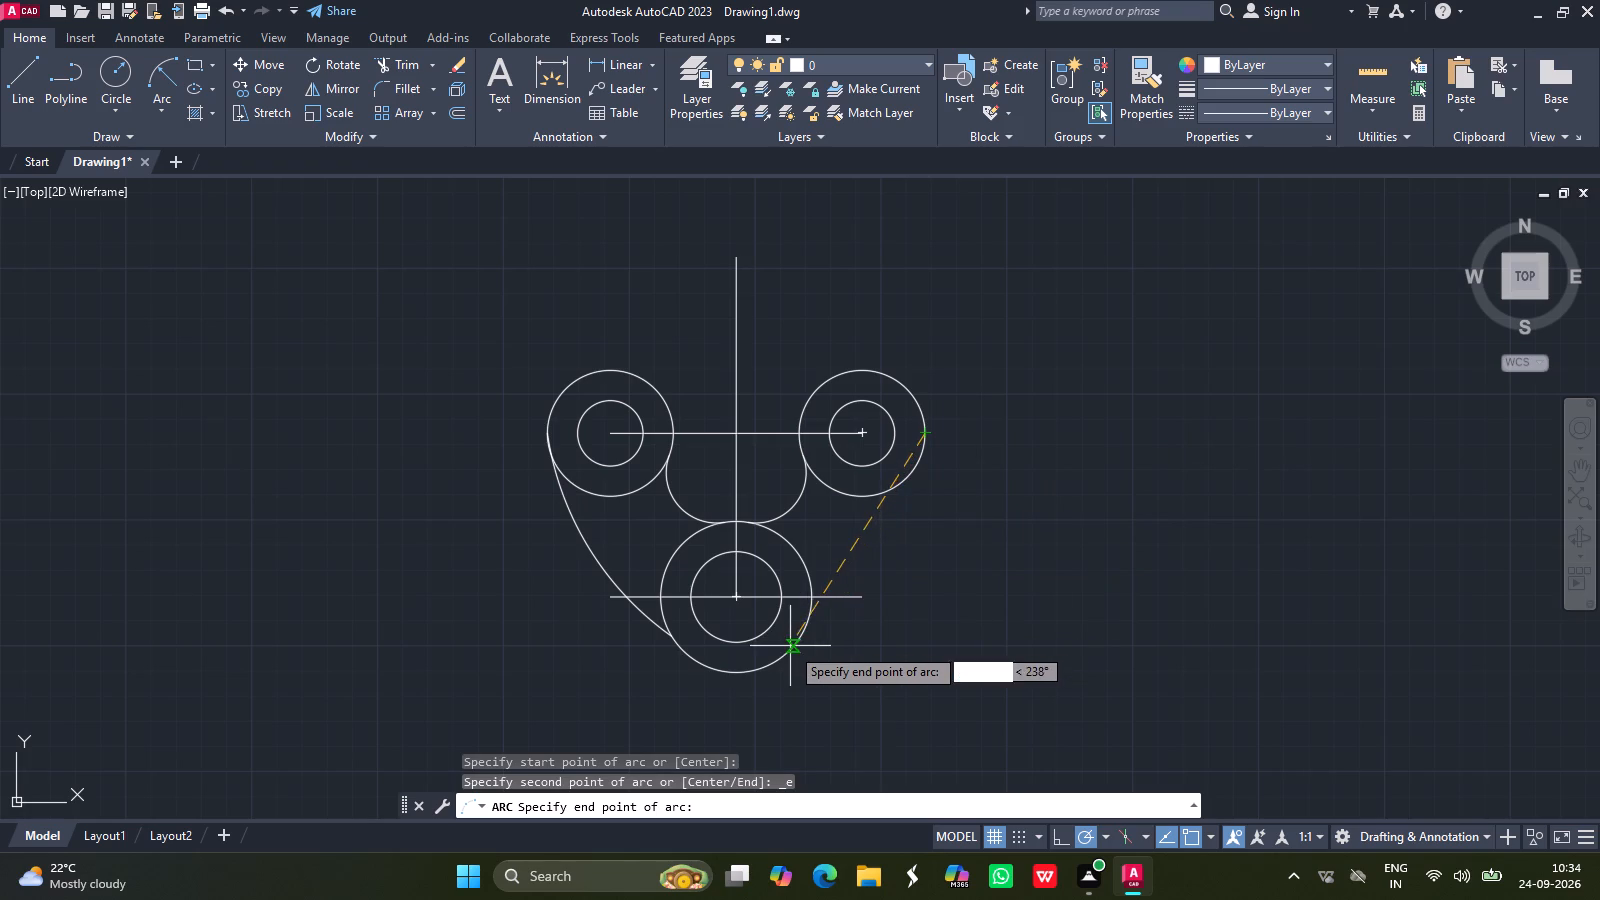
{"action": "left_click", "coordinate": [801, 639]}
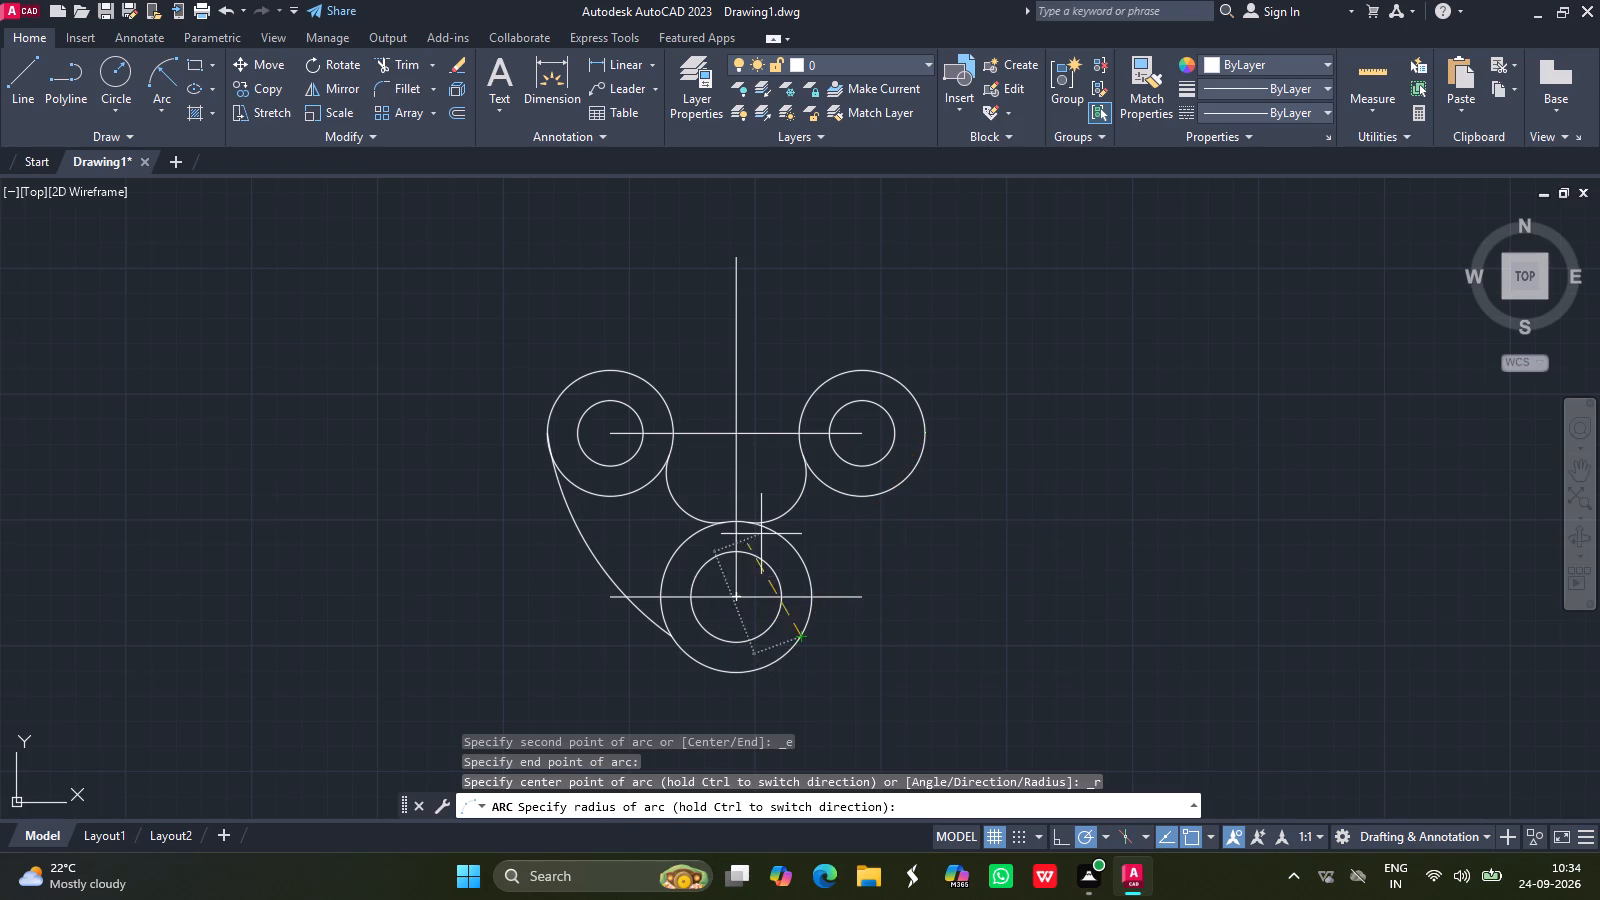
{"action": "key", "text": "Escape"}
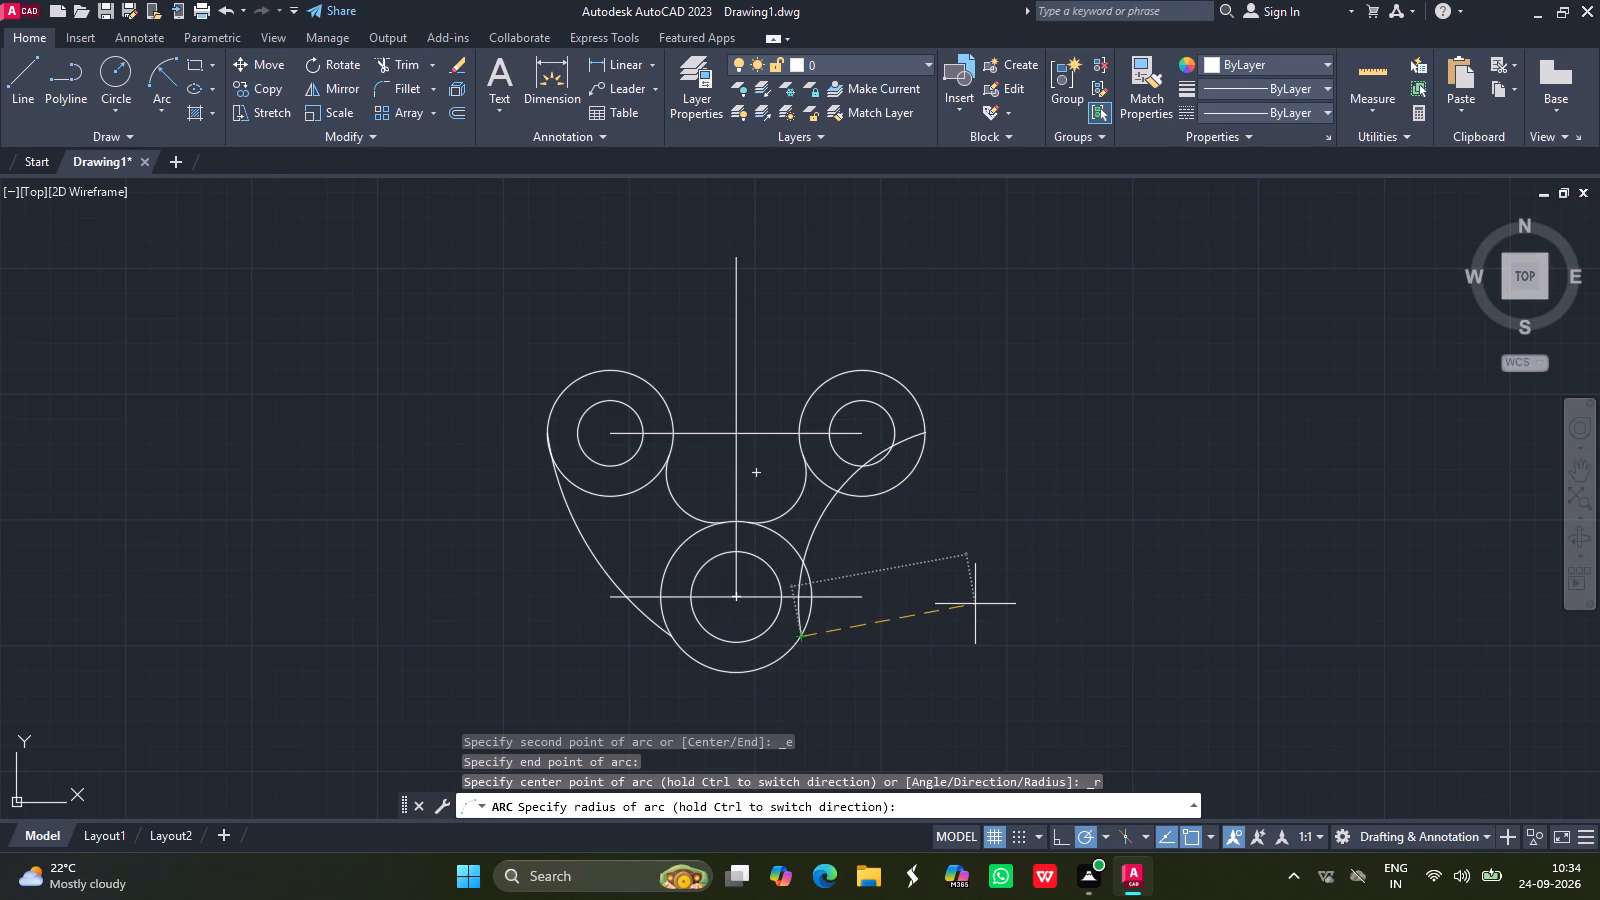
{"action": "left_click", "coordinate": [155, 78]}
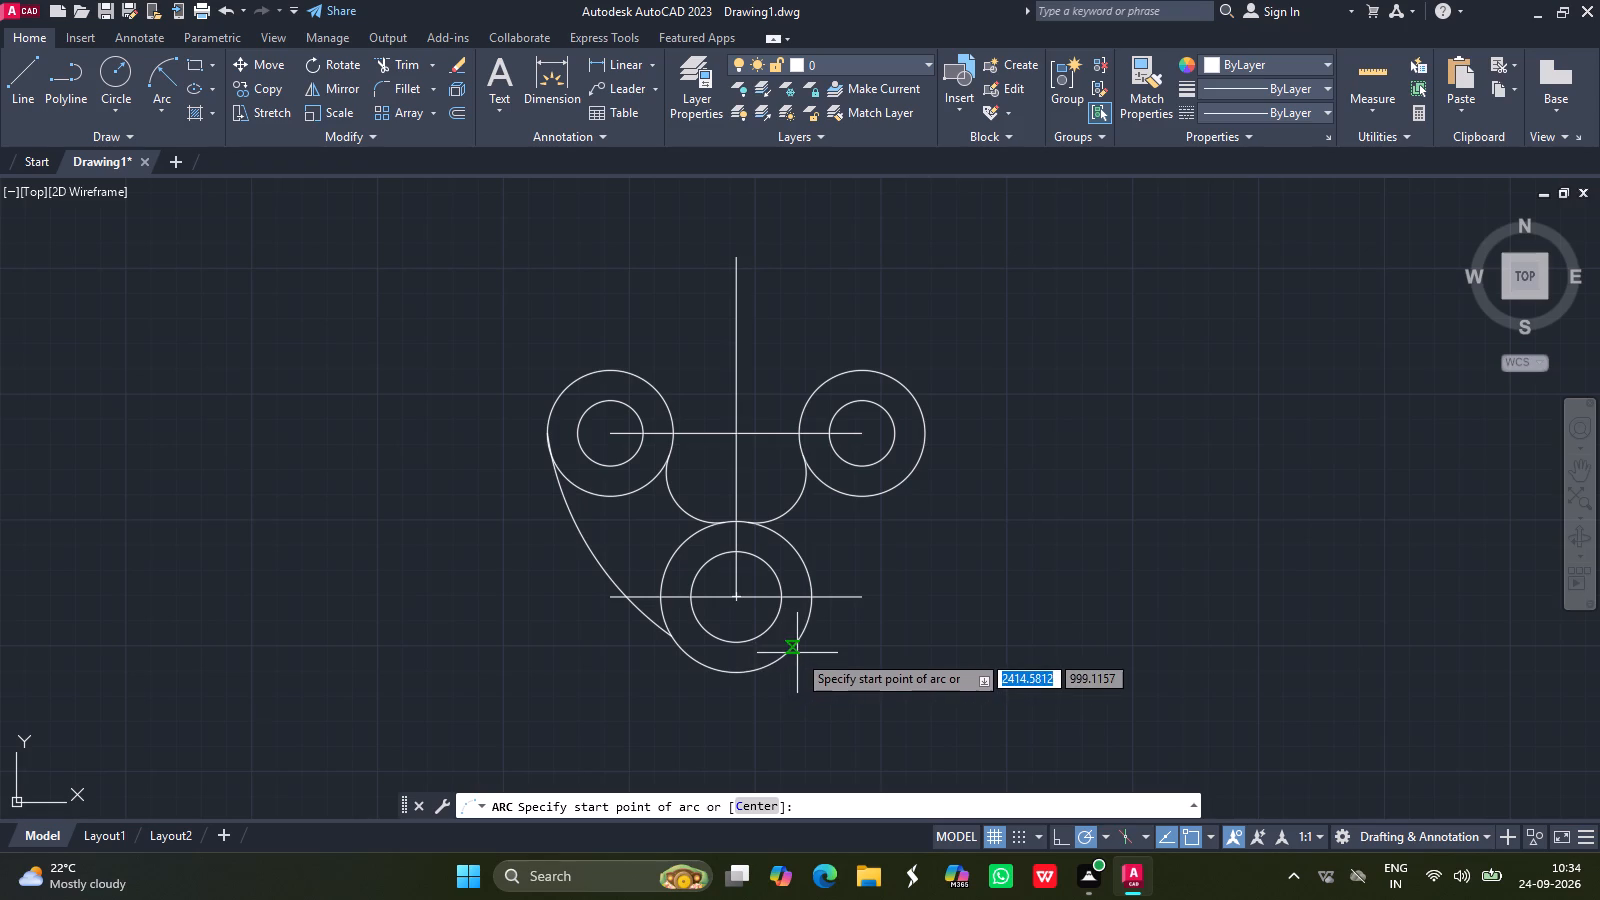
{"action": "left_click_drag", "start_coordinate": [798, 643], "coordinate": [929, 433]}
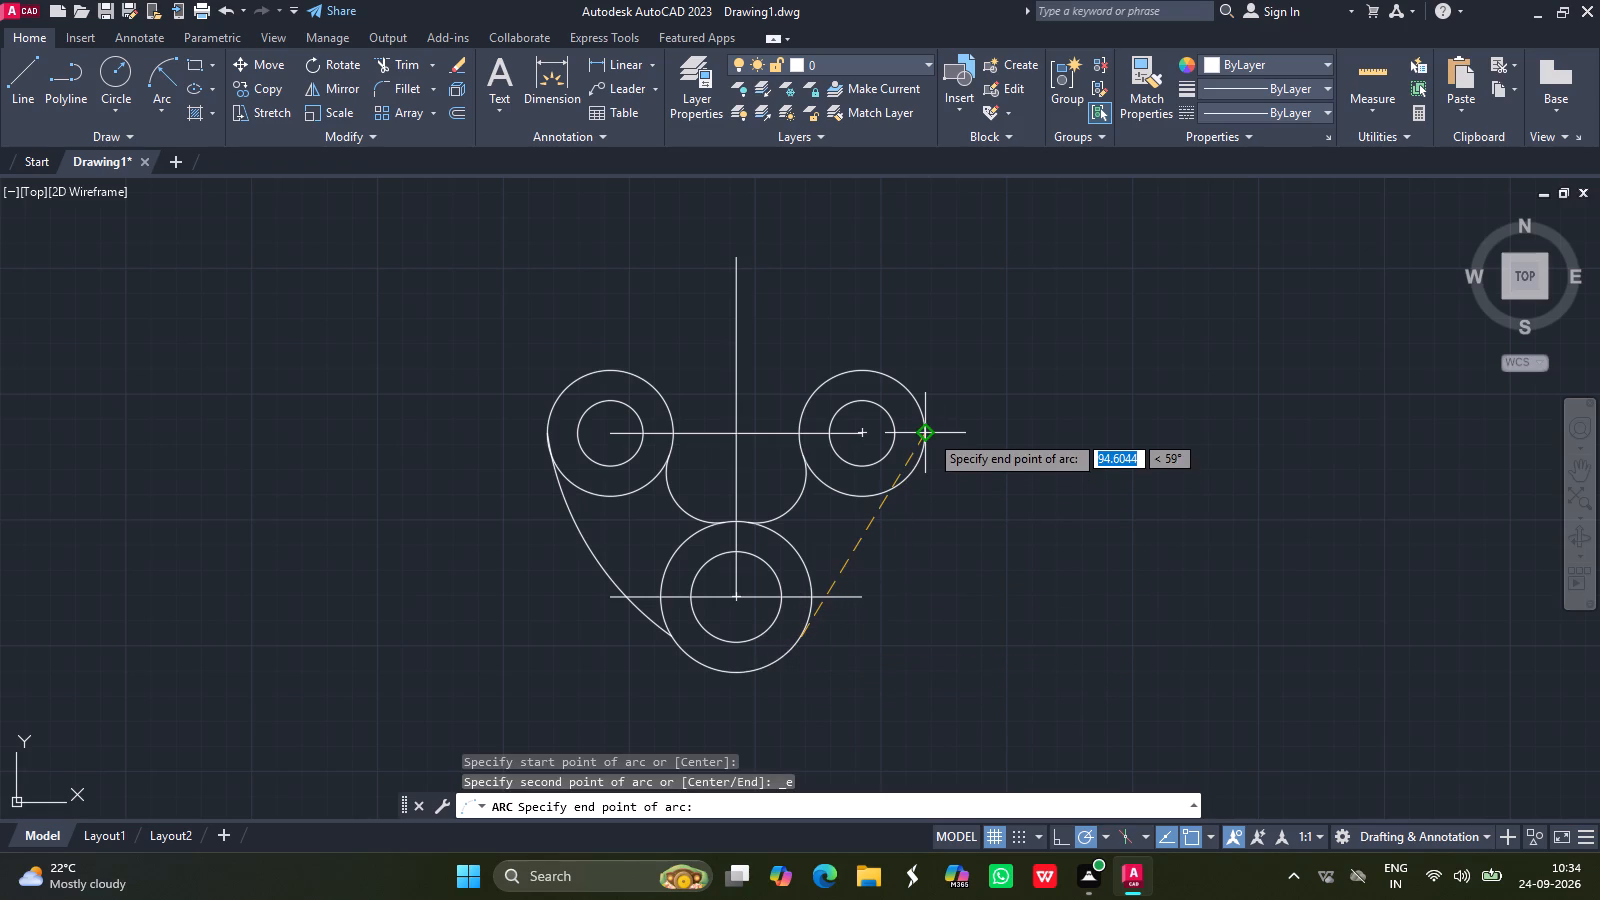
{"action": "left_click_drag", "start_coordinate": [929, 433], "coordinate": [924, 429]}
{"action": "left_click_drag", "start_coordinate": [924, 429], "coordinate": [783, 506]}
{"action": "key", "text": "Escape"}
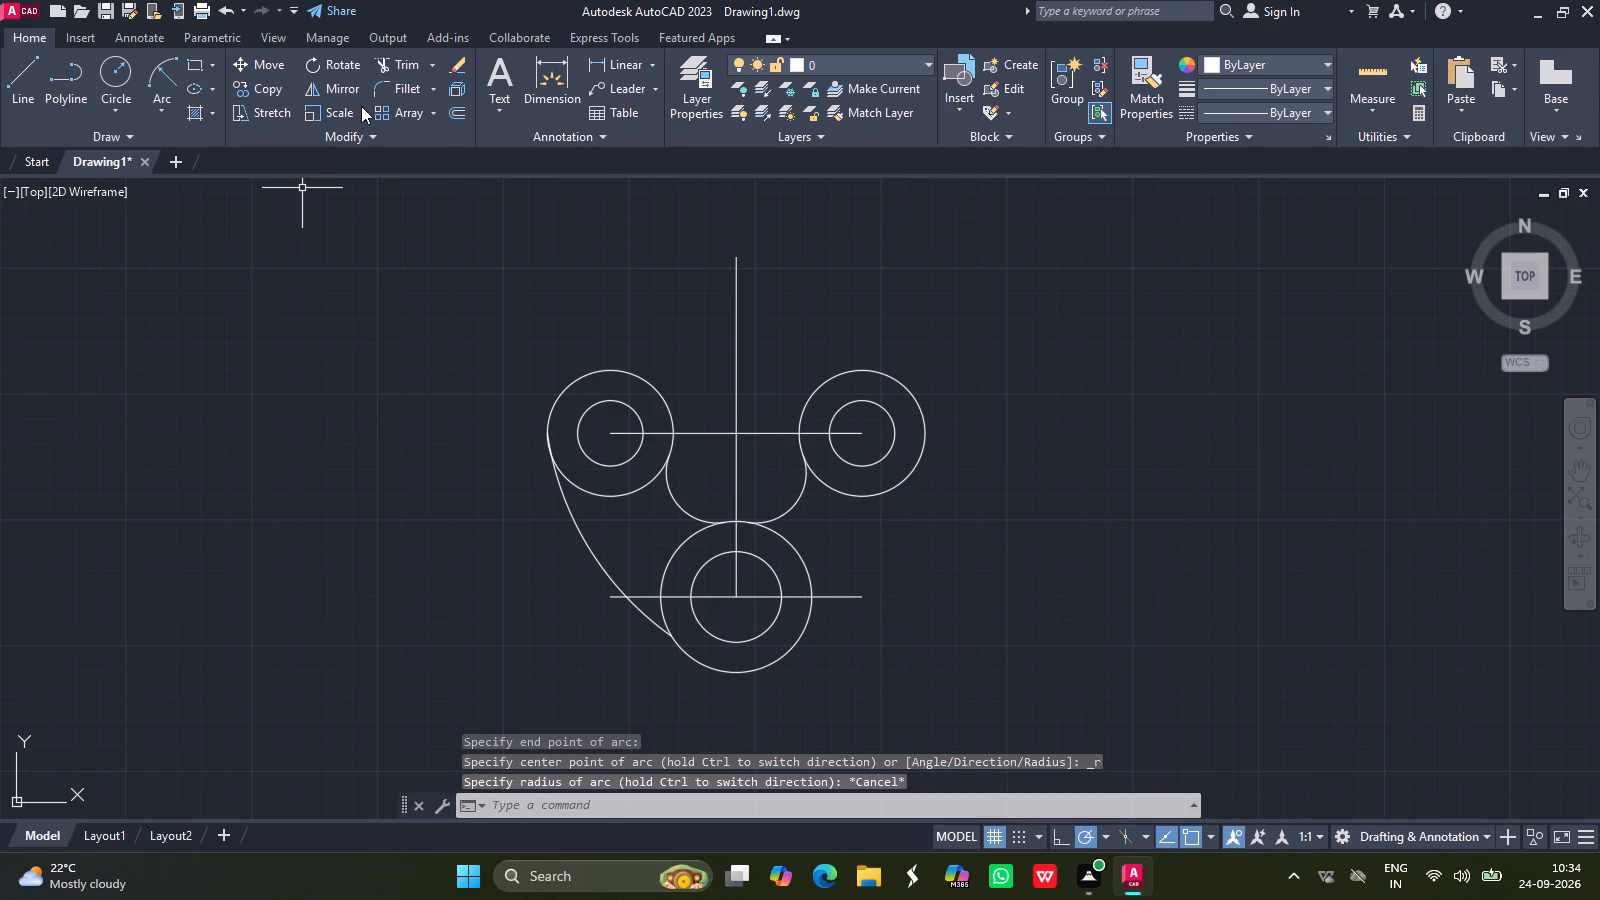
Draw a radius 120 arc from near the bottom right of the radius 30 circle to the right outer circle's lower right side.
{"action": "left_click", "coordinate": [148, 79]}
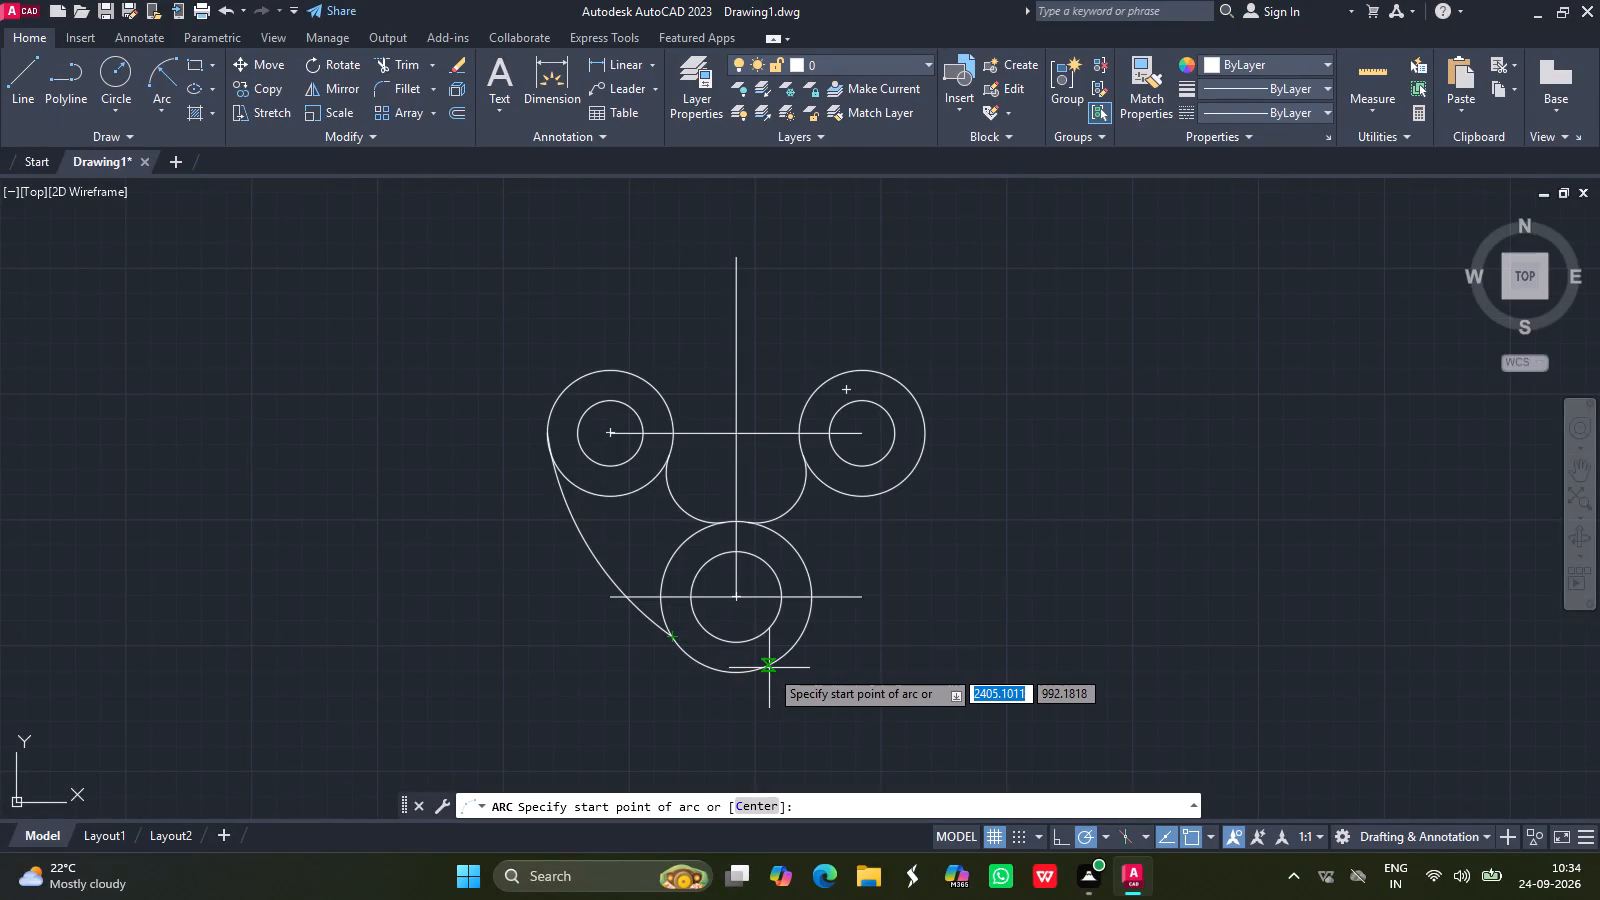
{"action": "left_click_drag", "start_coordinate": [773, 665], "coordinate": [980, 502]}
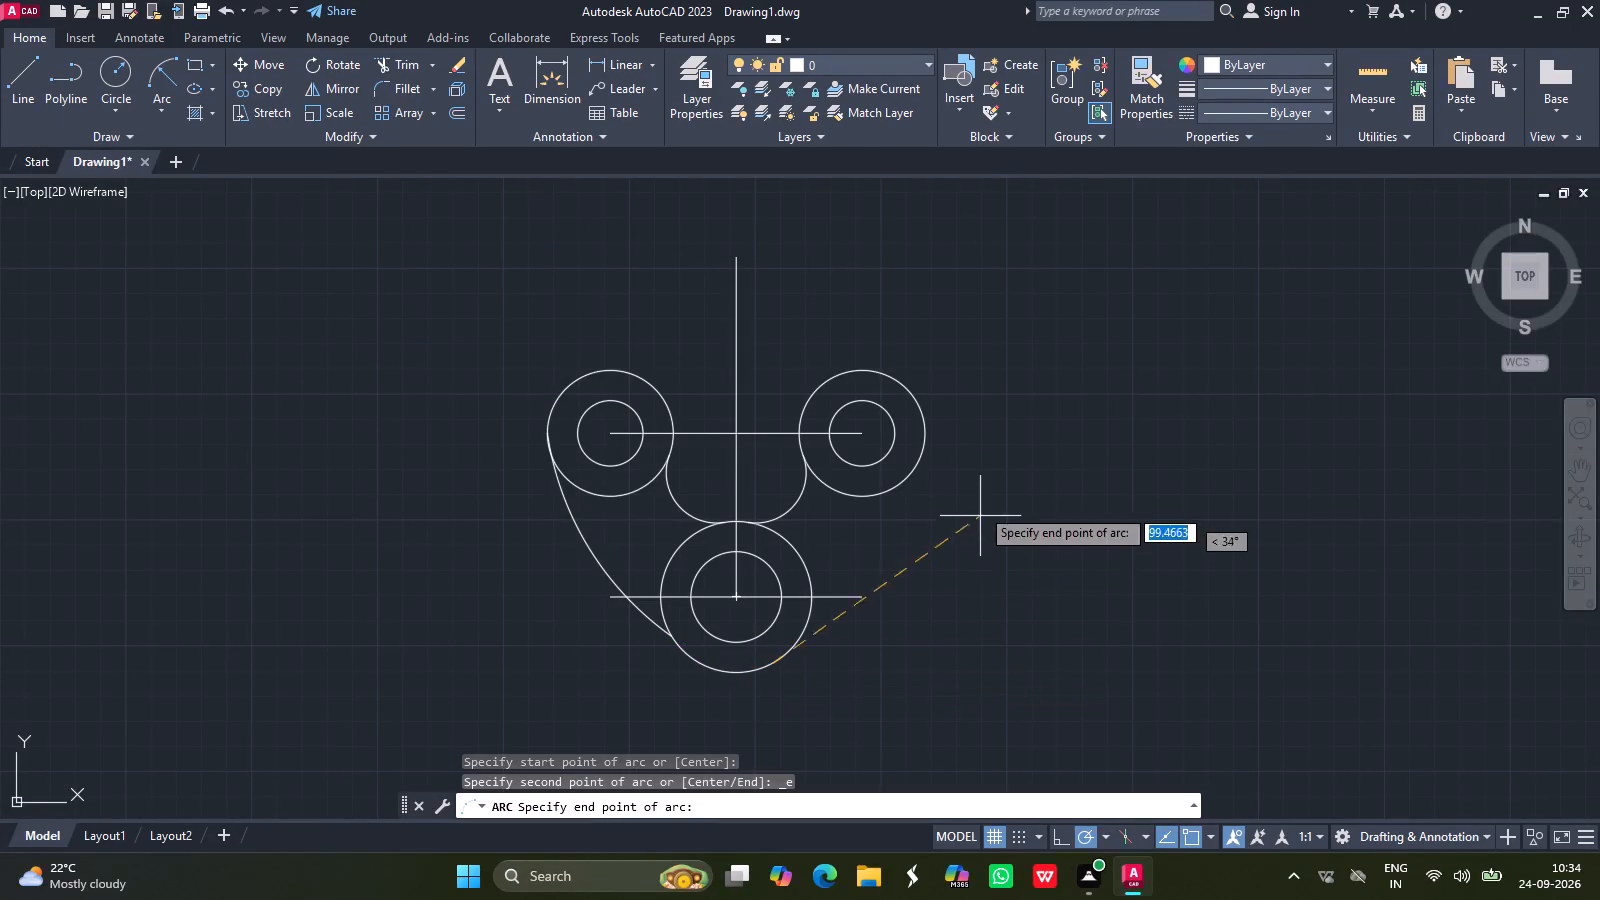
{"action": "left_click_drag", "start_coordinate": [980, 502], "coordinate": [917, 464]}
{"action": "left_click", "coordinate": [917, 464]}
{"action": "type", "text": "120"}
{"action": "key", "text": "Return"}
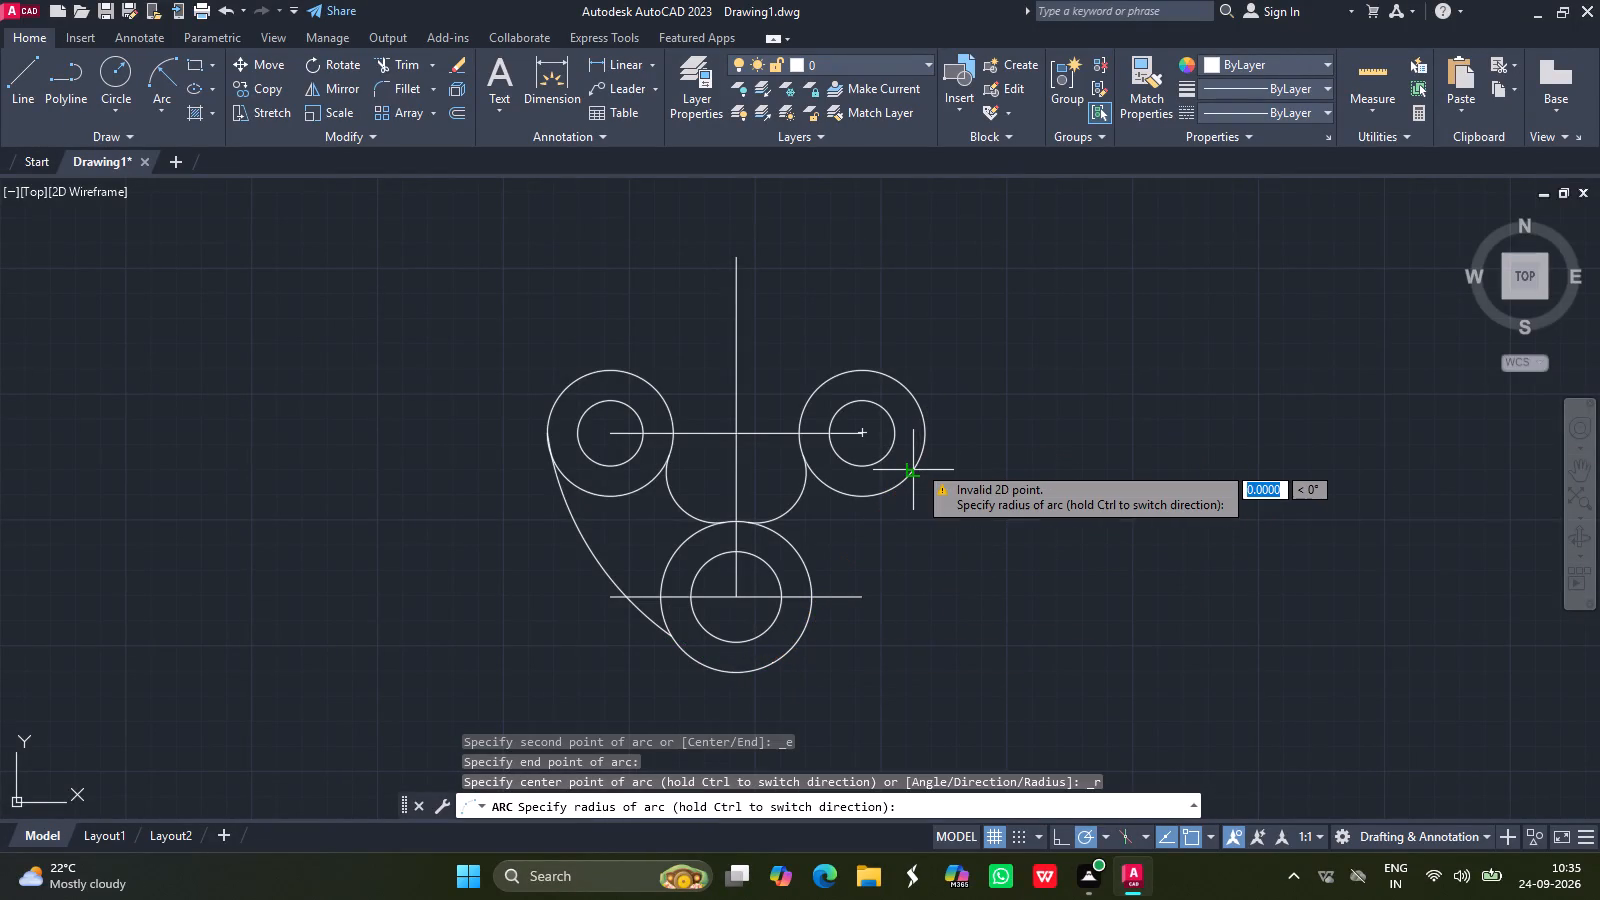
{"action": "type", "text": "120"}
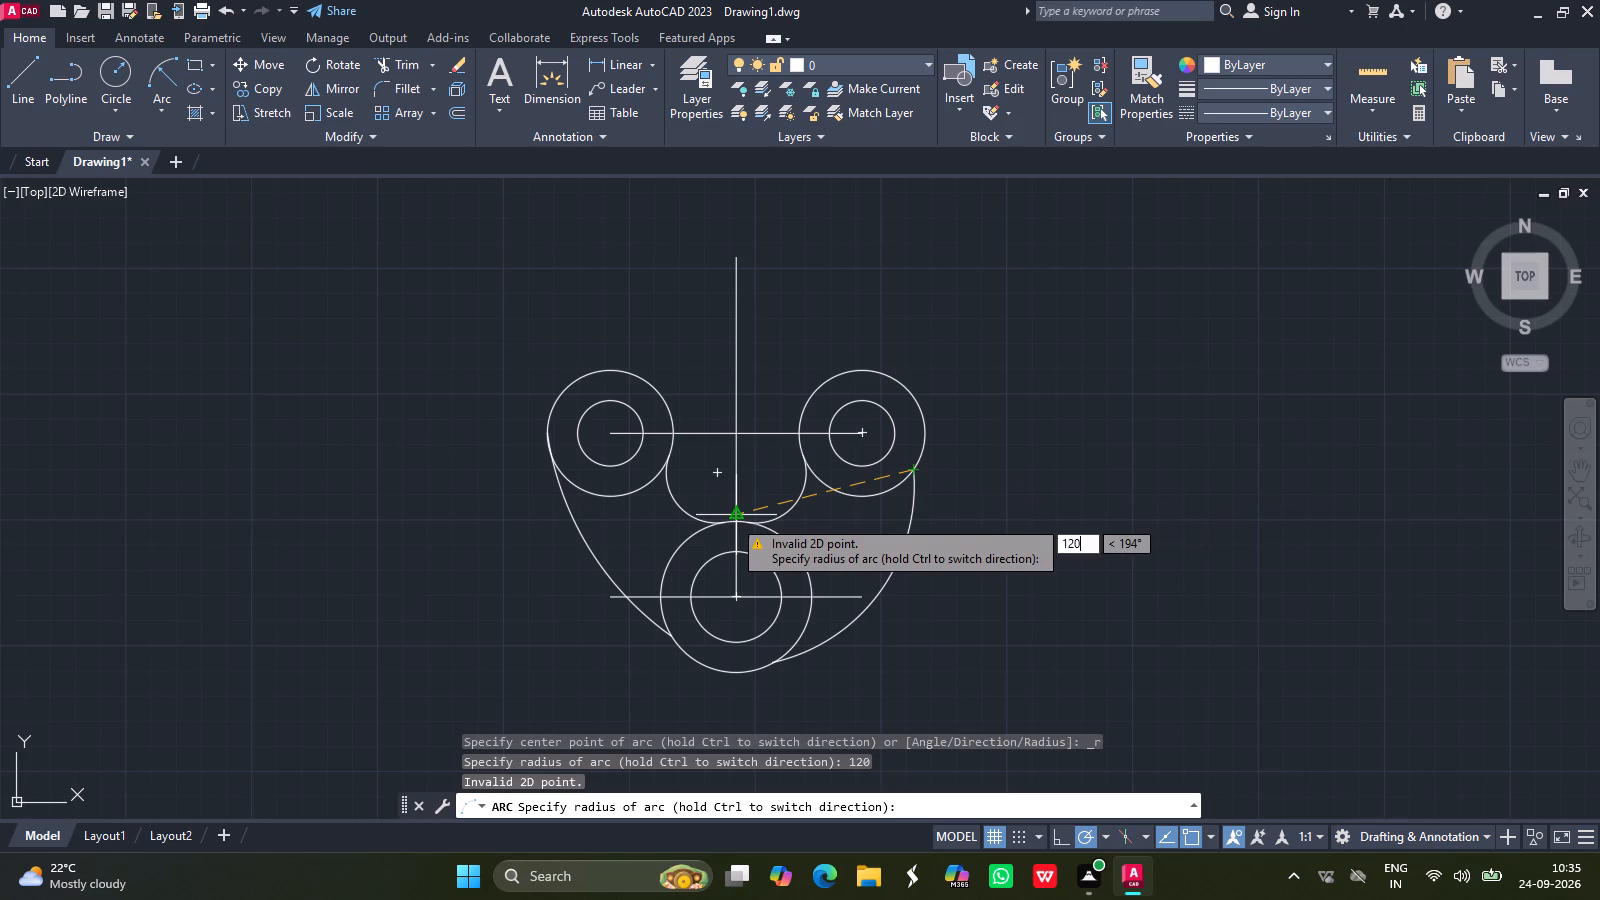
{"action": "key", "text": "Return"}
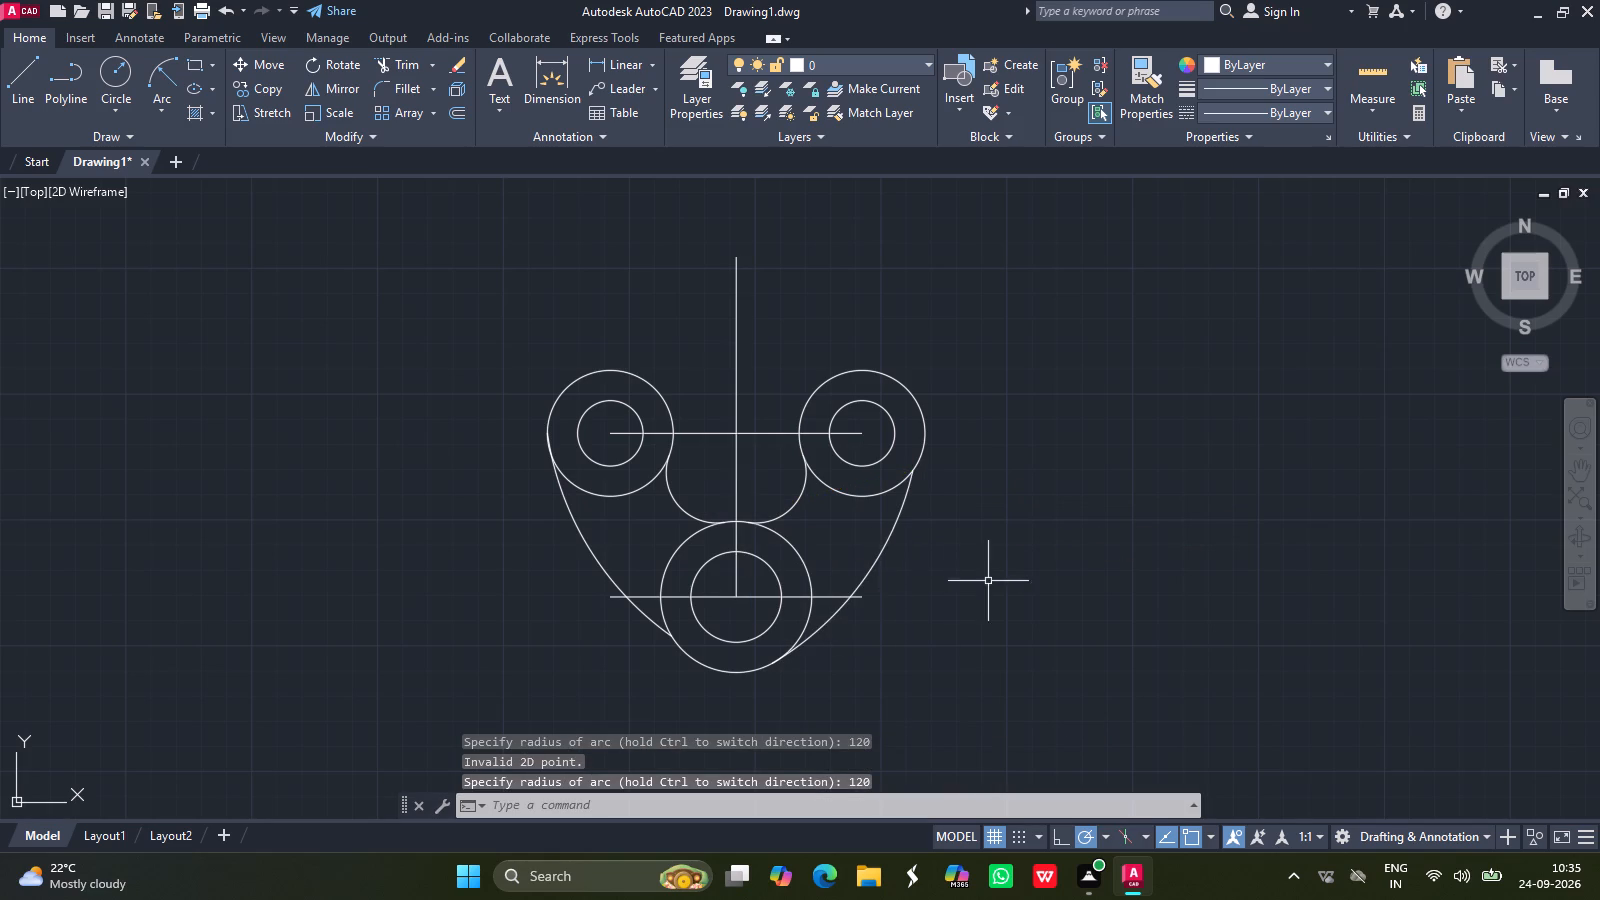
Delete the left radius 120 arc.
{"action": "left_click", "coordinate": [599, 566]}
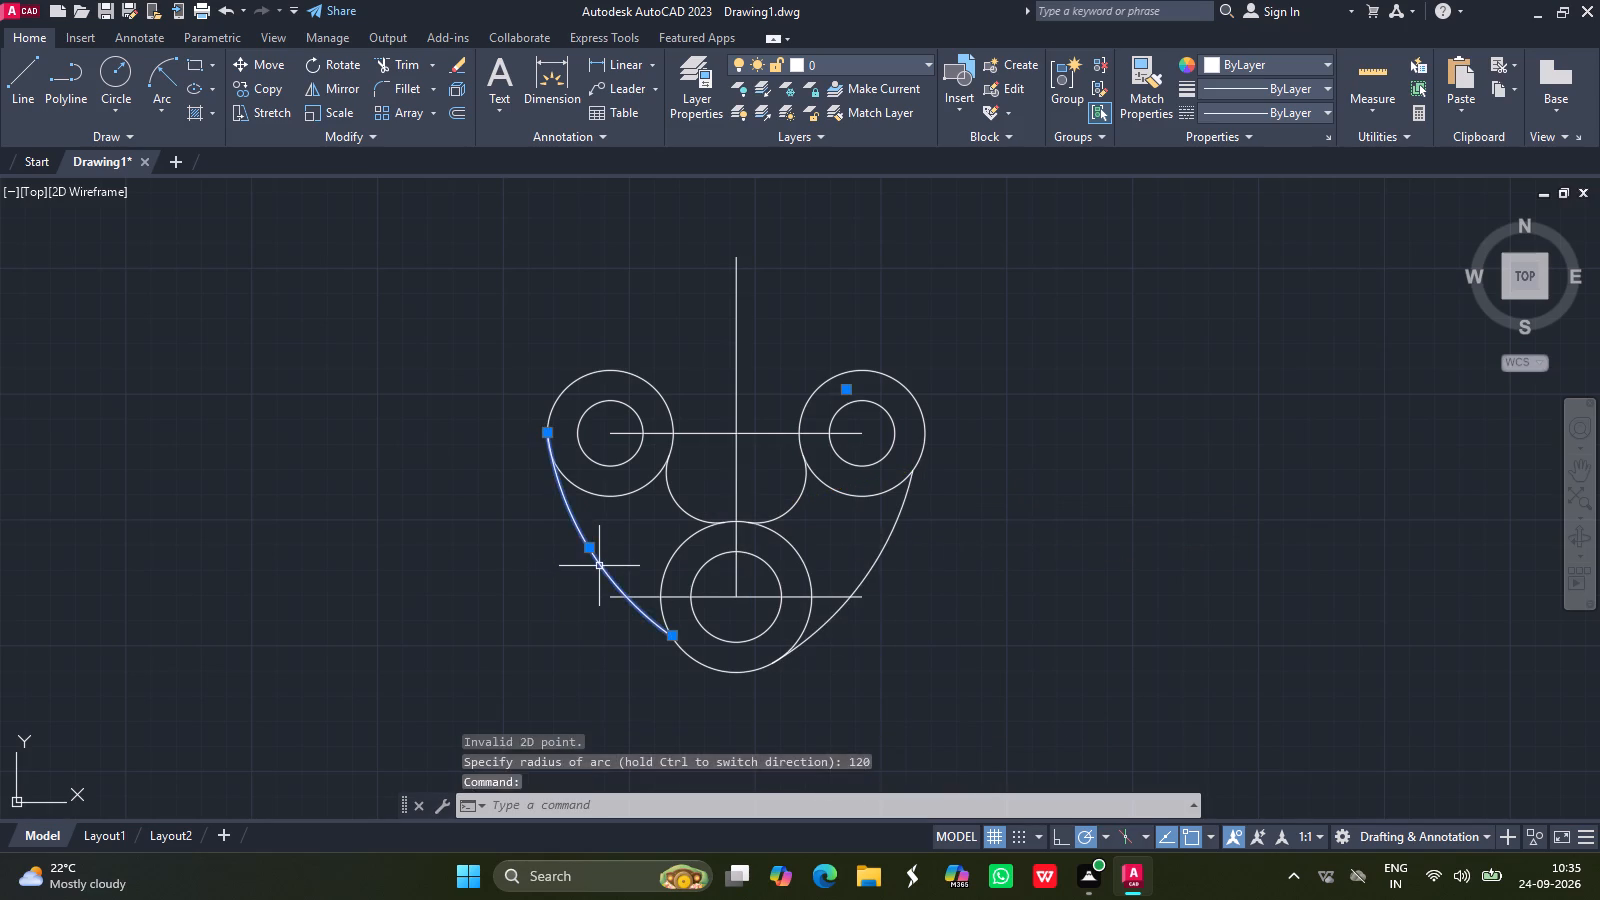
{"action": "key", "text": "Delete"}
Draw a radius 120 arc from just below the left outer circle's left quadrant to the radius 30 circle's lower left side.
{"action": "left_click", "coordinate": [171, 81]}
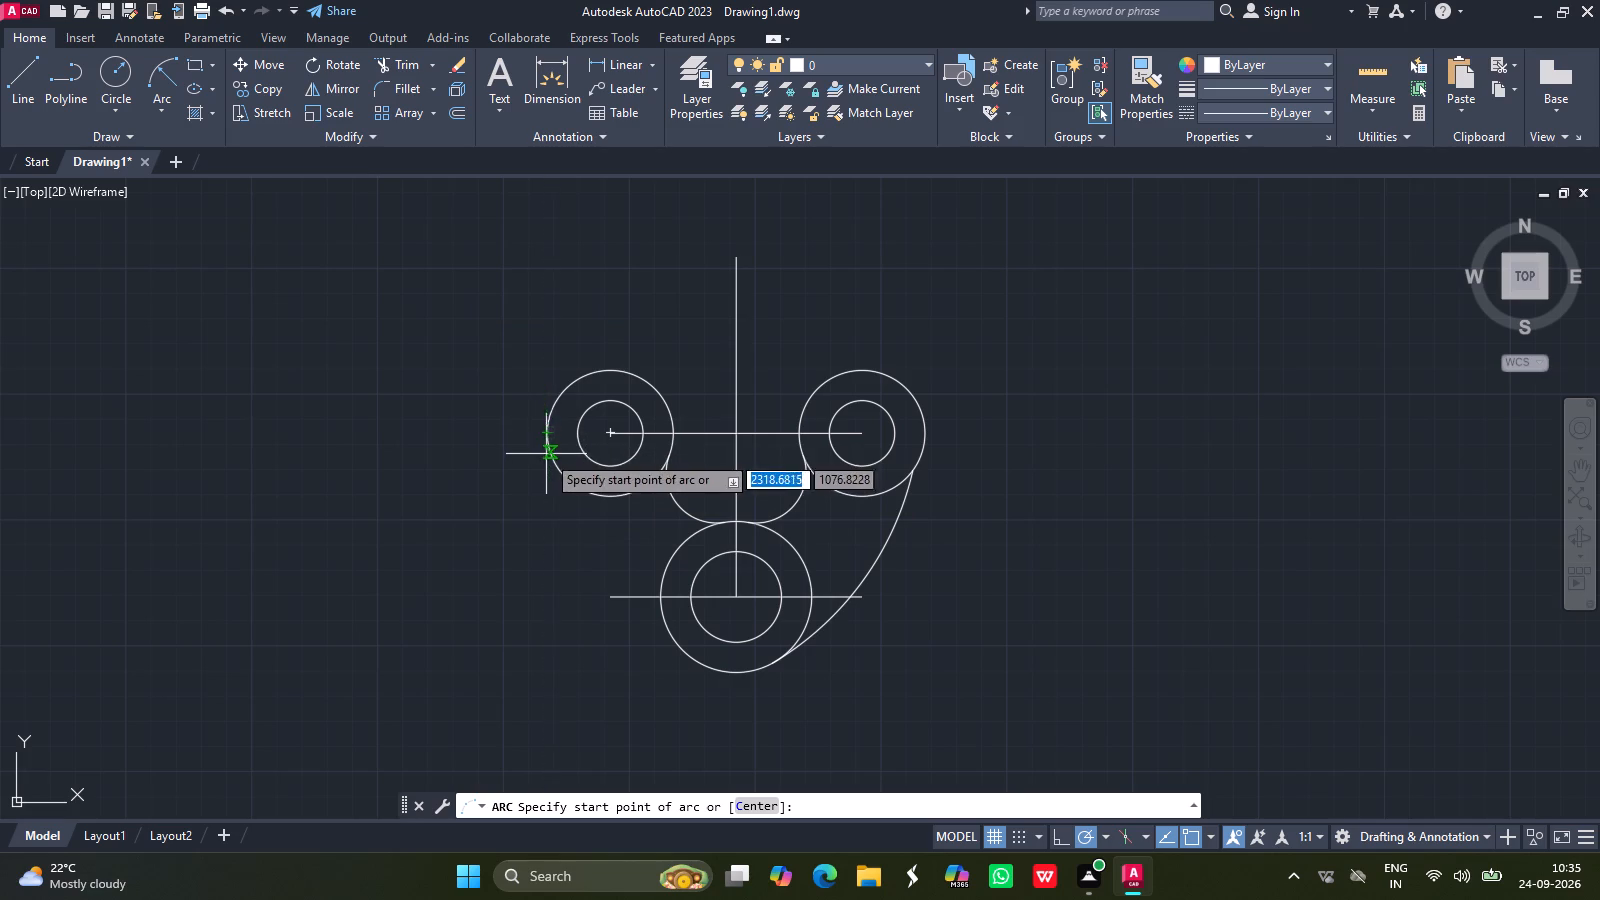
{"action": "left_click_drag", "start_coordinate": [549, 448], "coordinate": [650, 674]}
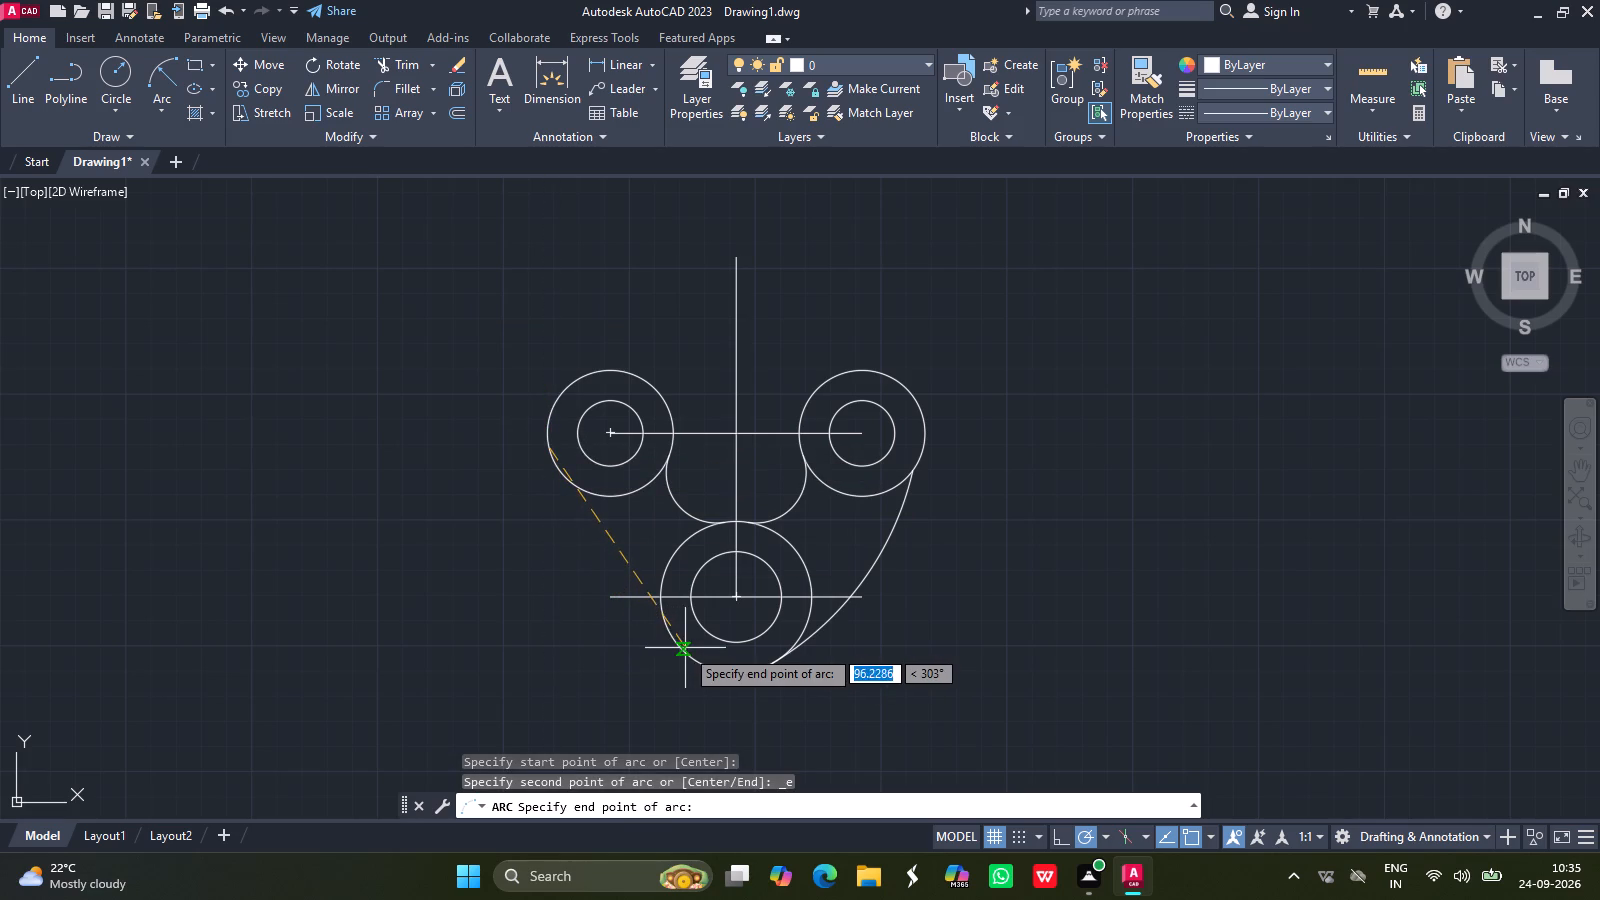
{"action": "left_click", "coordinate": [691, 659]}
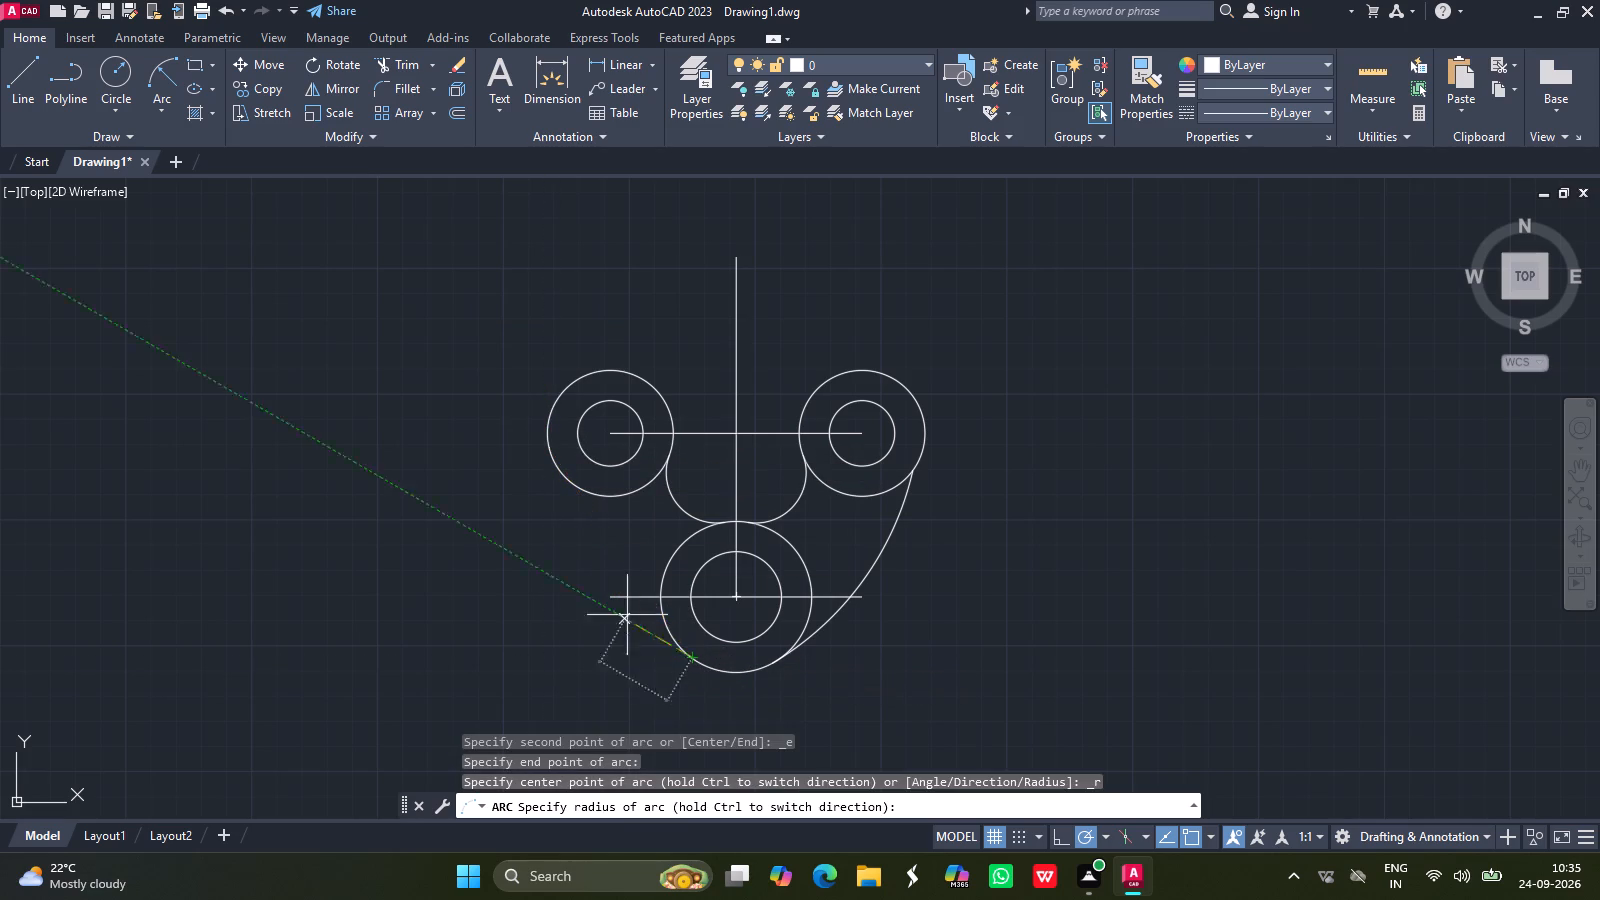
{"action": "type", "text": "120"}
{"action": "key", "text": "Return"}
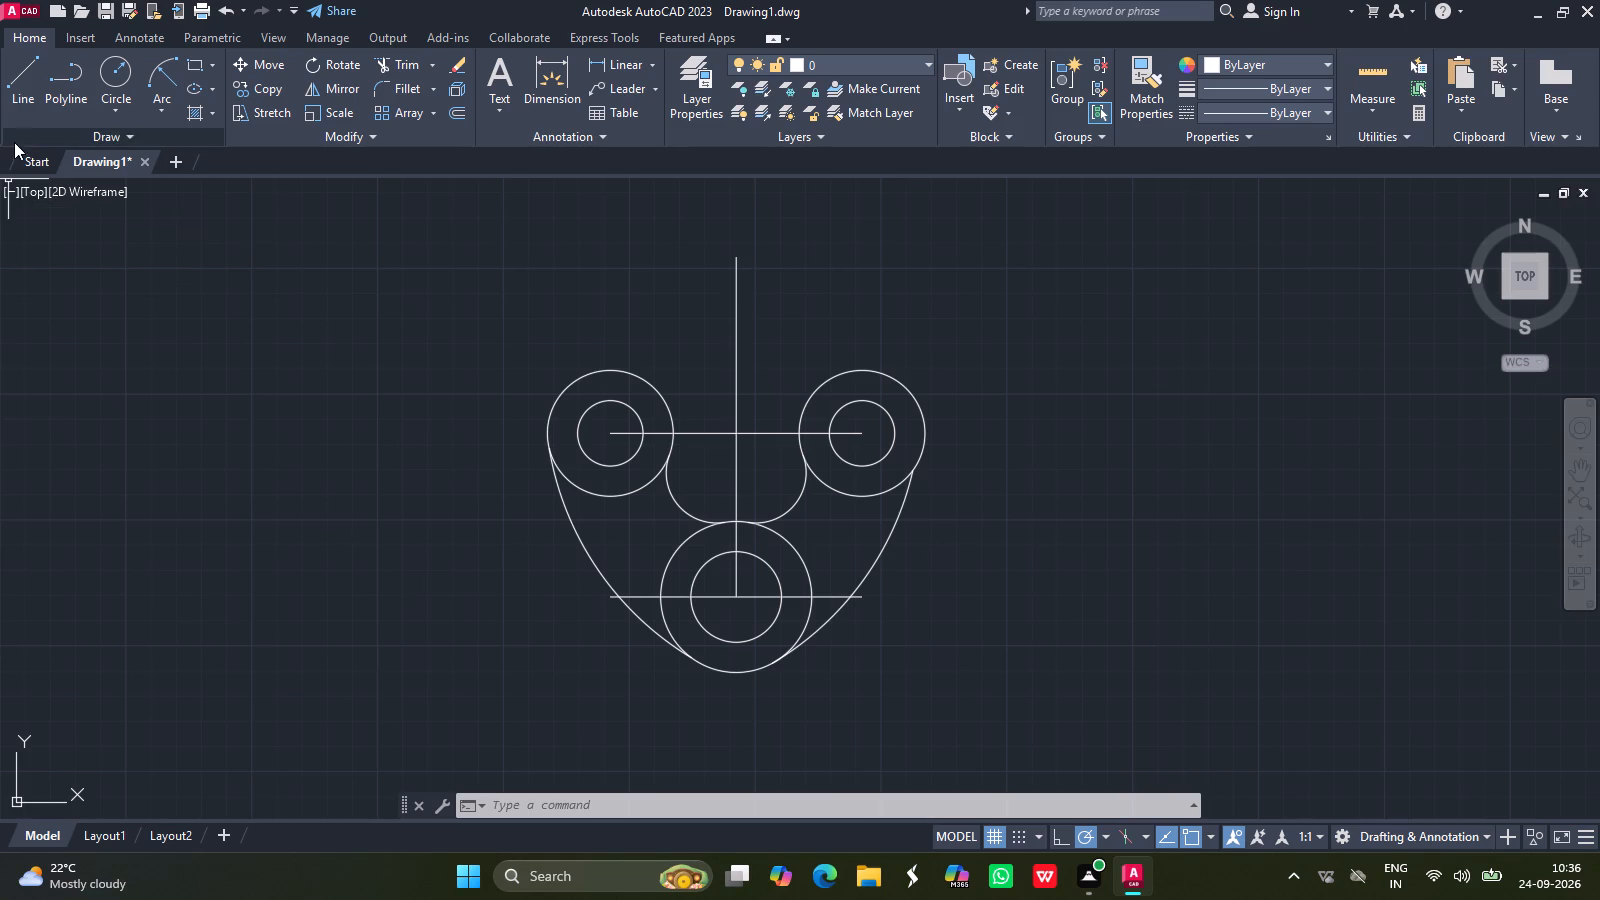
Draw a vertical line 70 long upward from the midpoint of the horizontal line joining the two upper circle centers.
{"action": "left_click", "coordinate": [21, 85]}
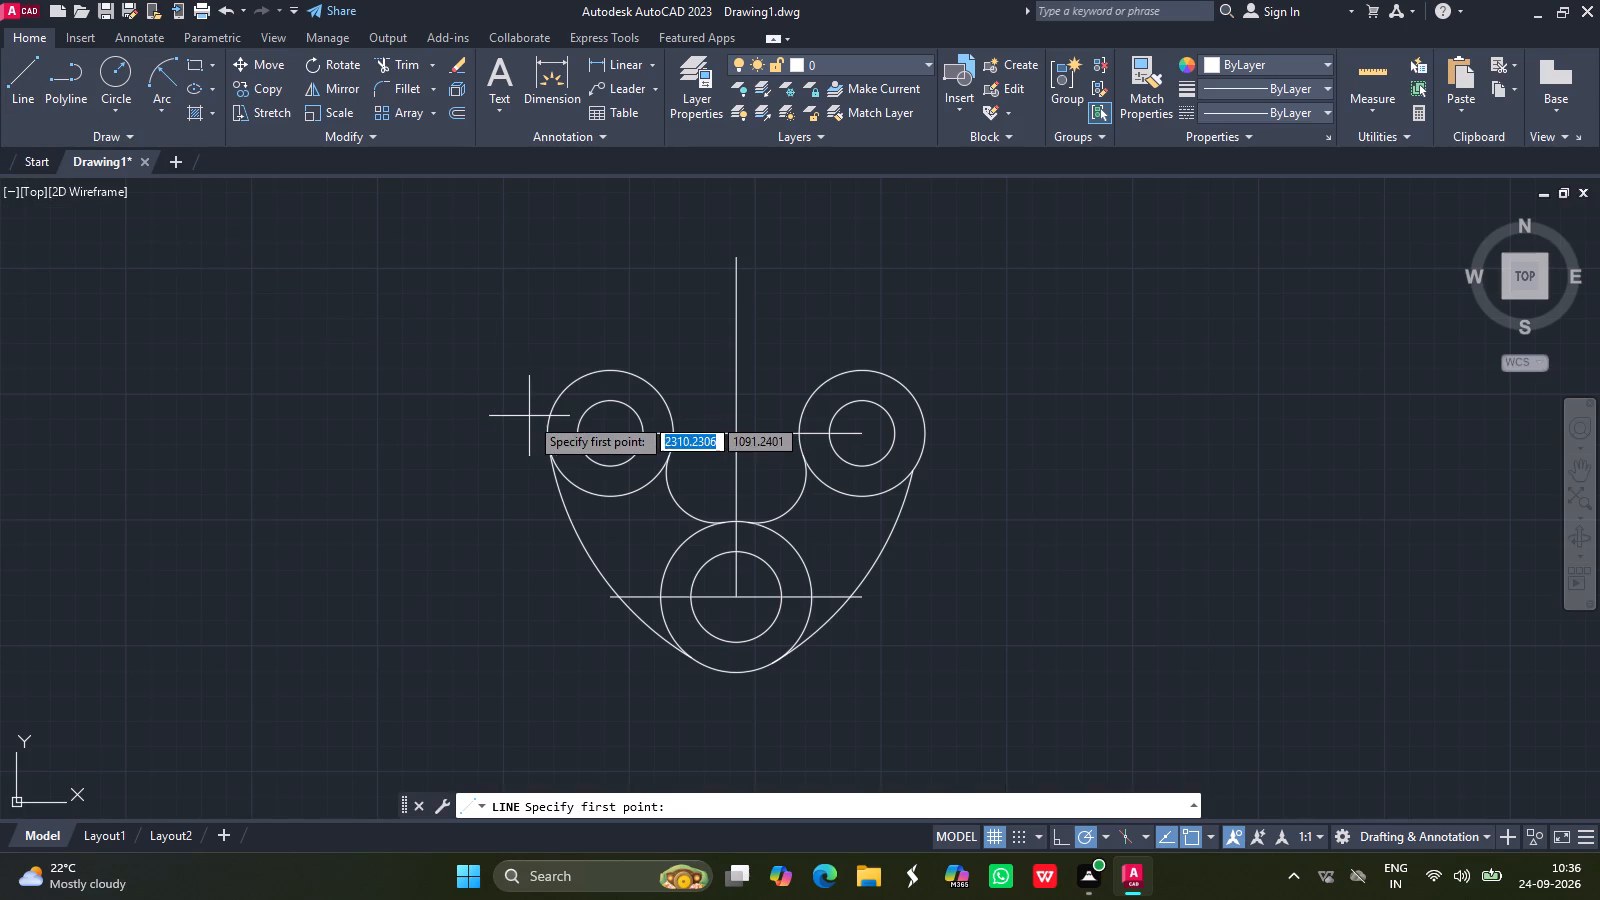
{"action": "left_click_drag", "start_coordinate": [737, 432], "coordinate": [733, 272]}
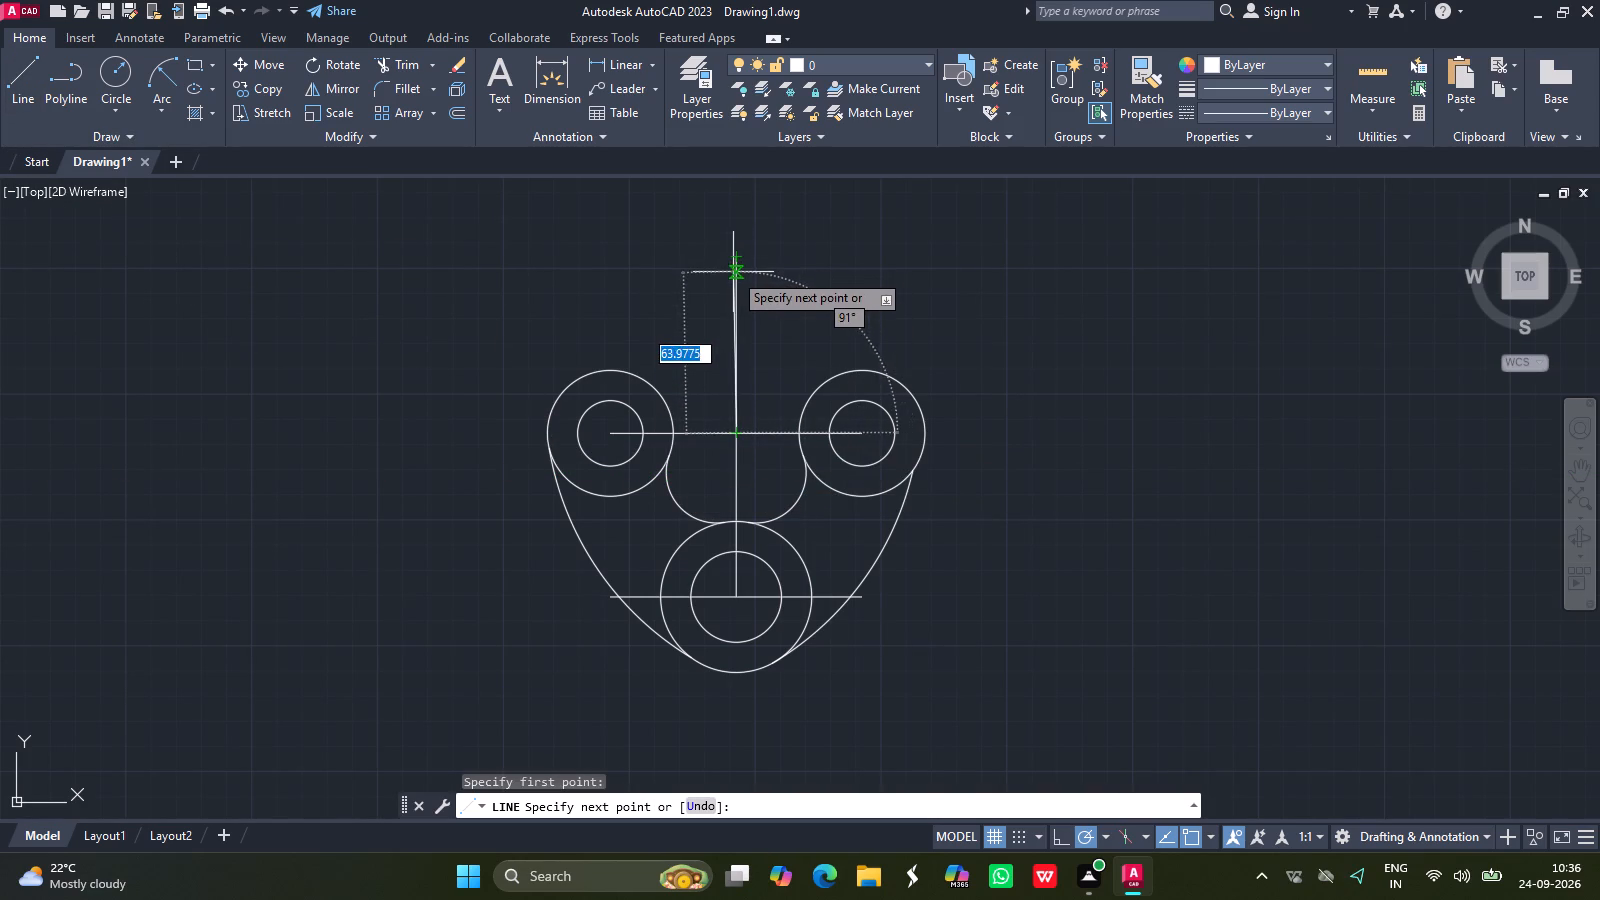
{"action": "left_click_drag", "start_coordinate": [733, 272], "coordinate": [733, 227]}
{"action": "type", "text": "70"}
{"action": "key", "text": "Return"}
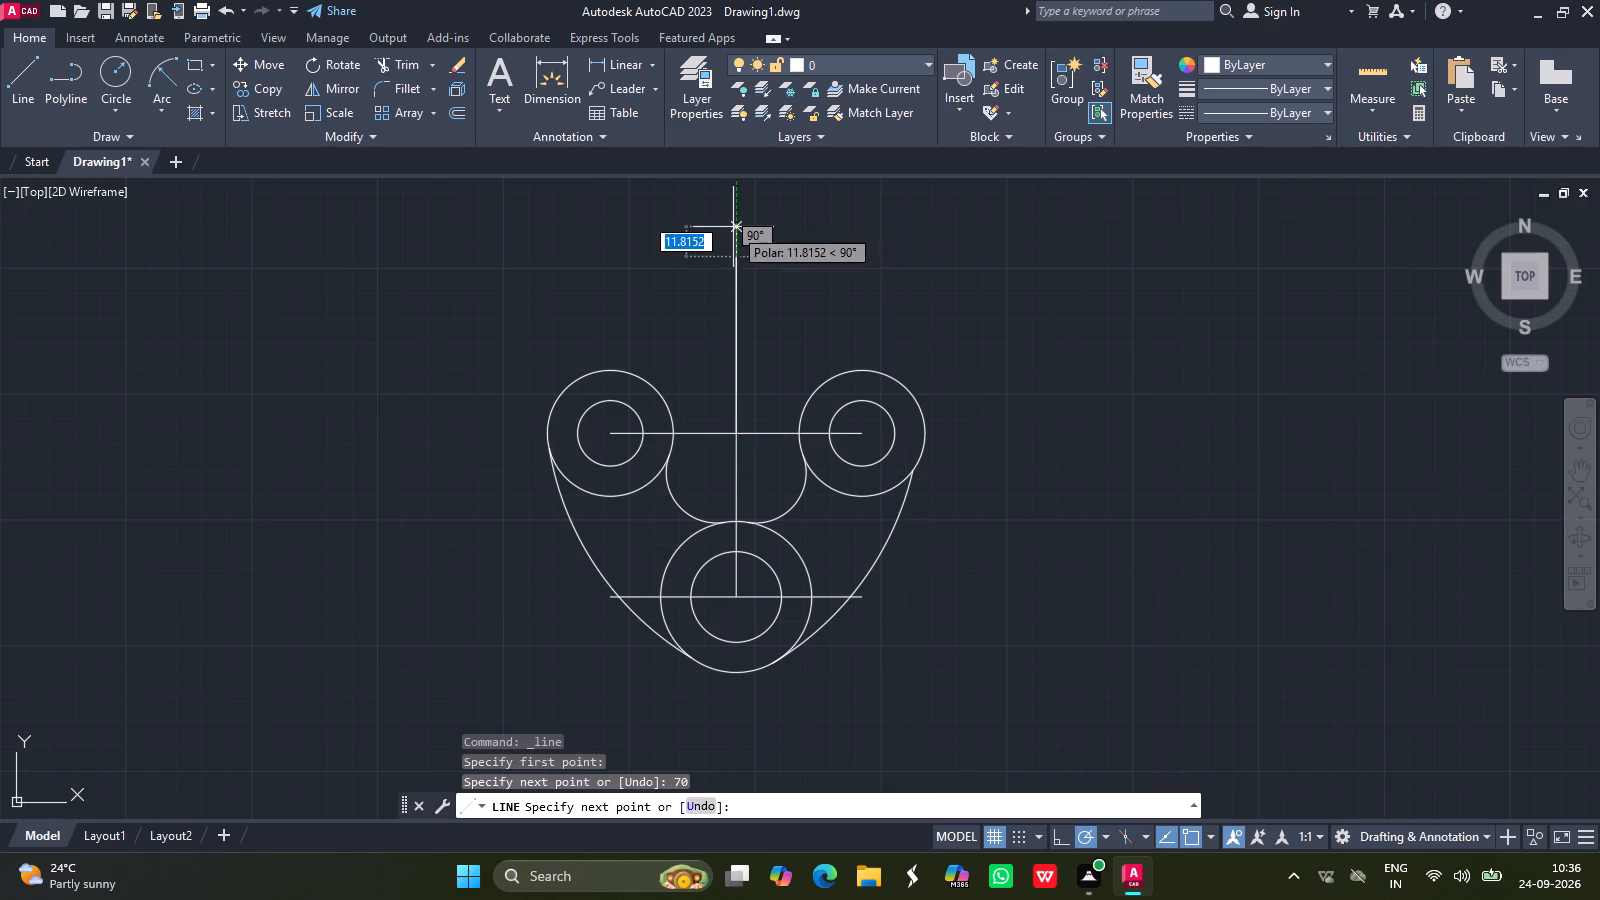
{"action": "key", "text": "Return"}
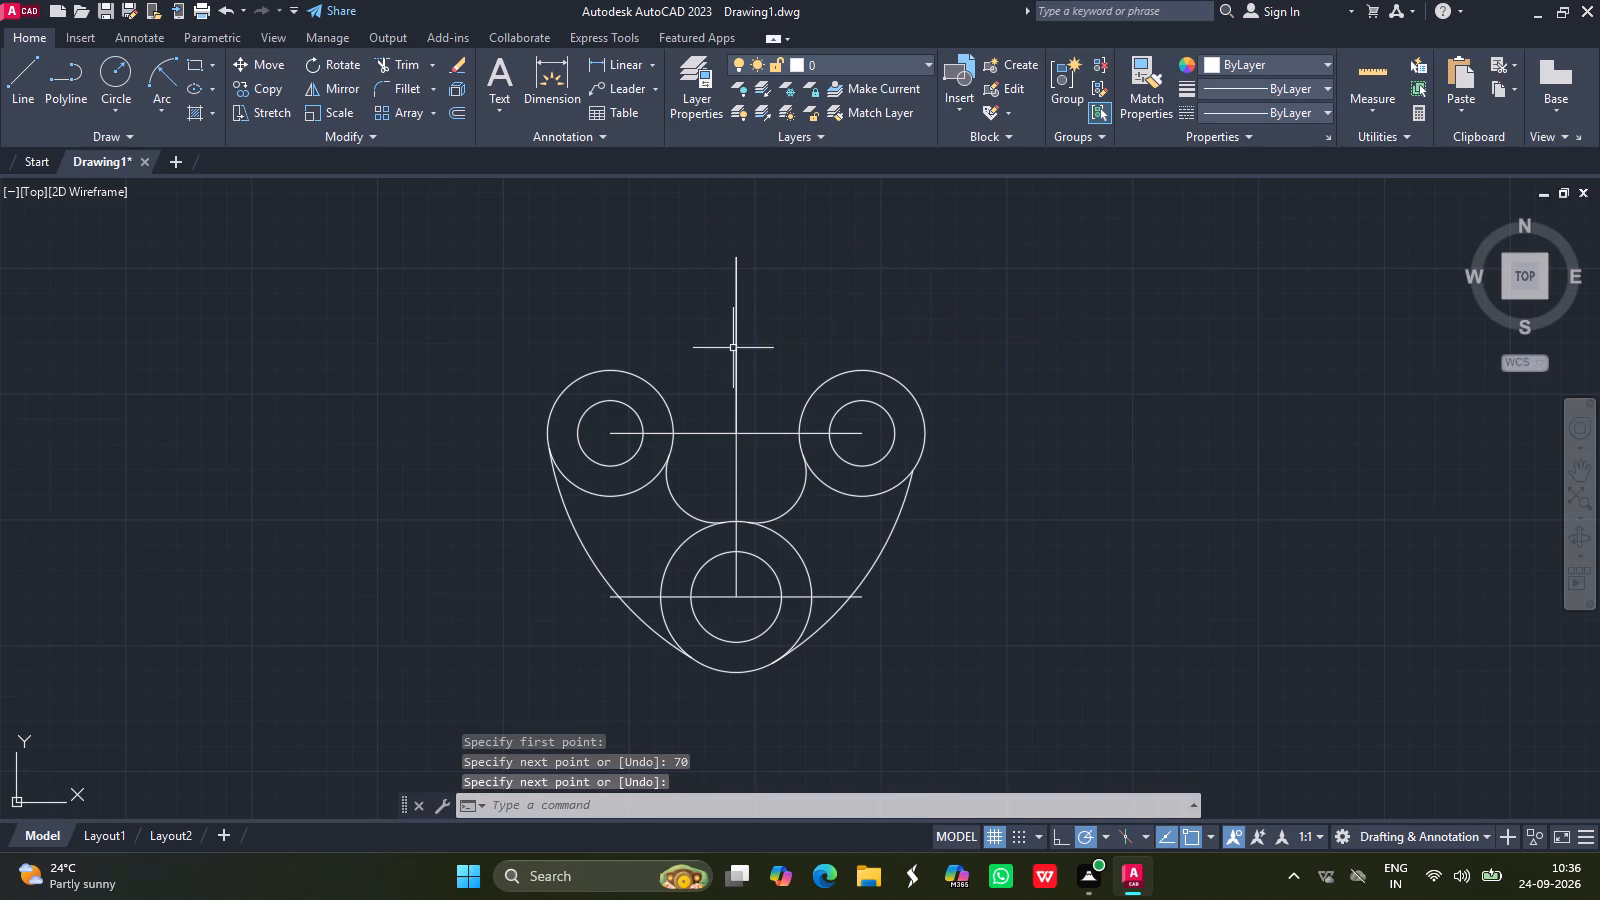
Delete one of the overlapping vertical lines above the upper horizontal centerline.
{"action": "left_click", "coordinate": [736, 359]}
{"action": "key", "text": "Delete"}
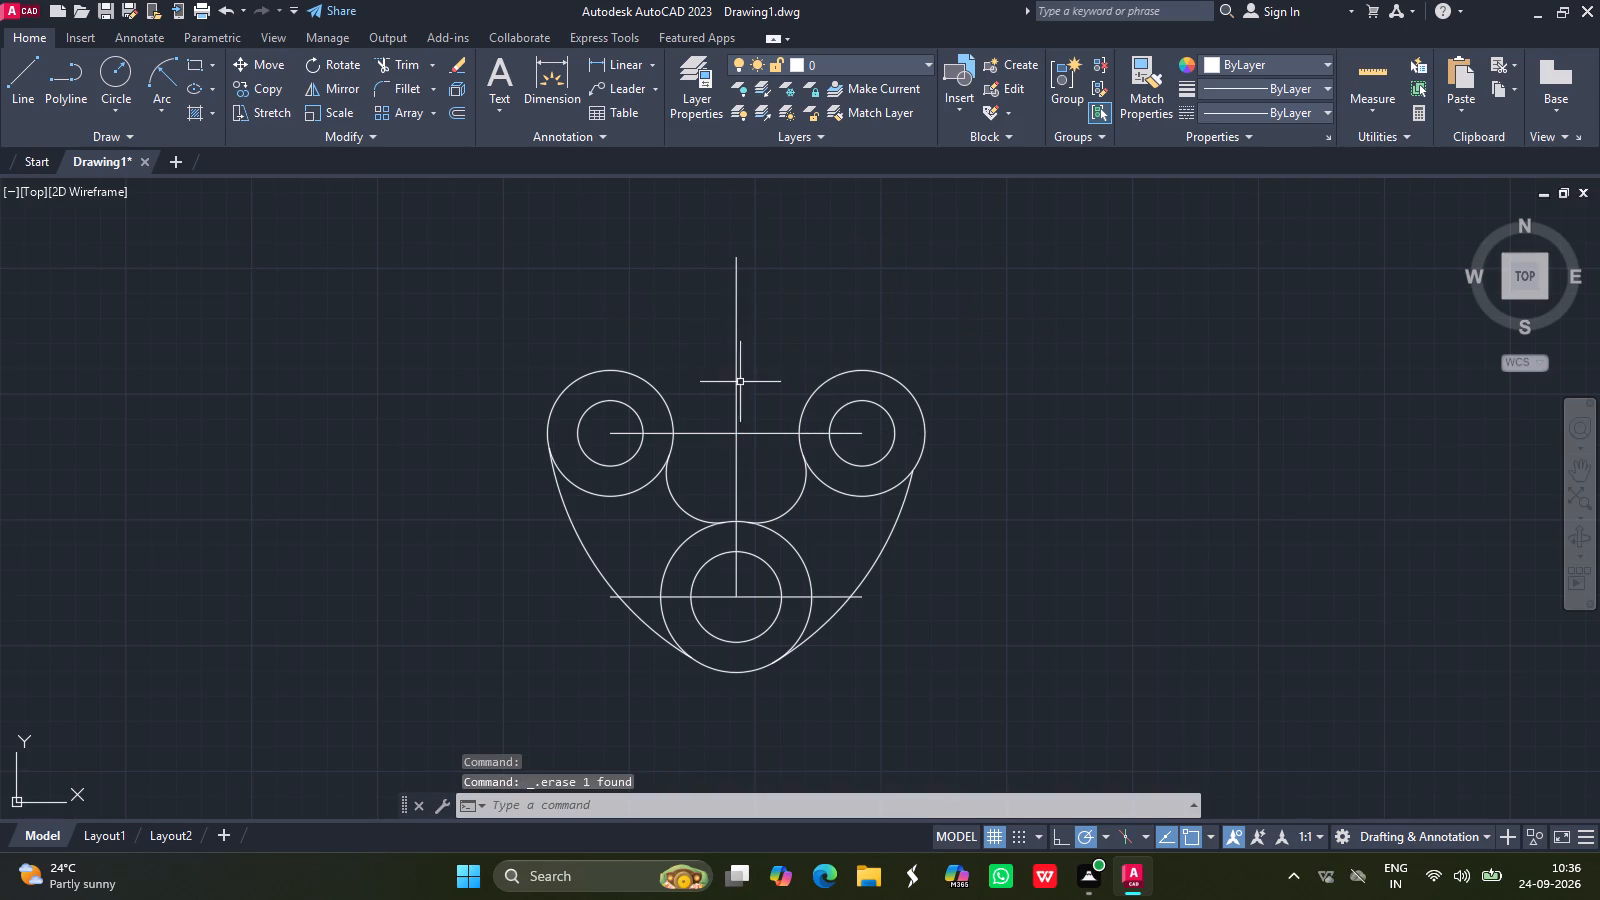
Offset the upper vertical centerline by 50 to both the left and right sides.
{"action": "left_click", "coordinate": [1580, 469]}
{"action": "left_click_drag", "start_coordinate": [821, 415], "coordinate": [823, 472]}
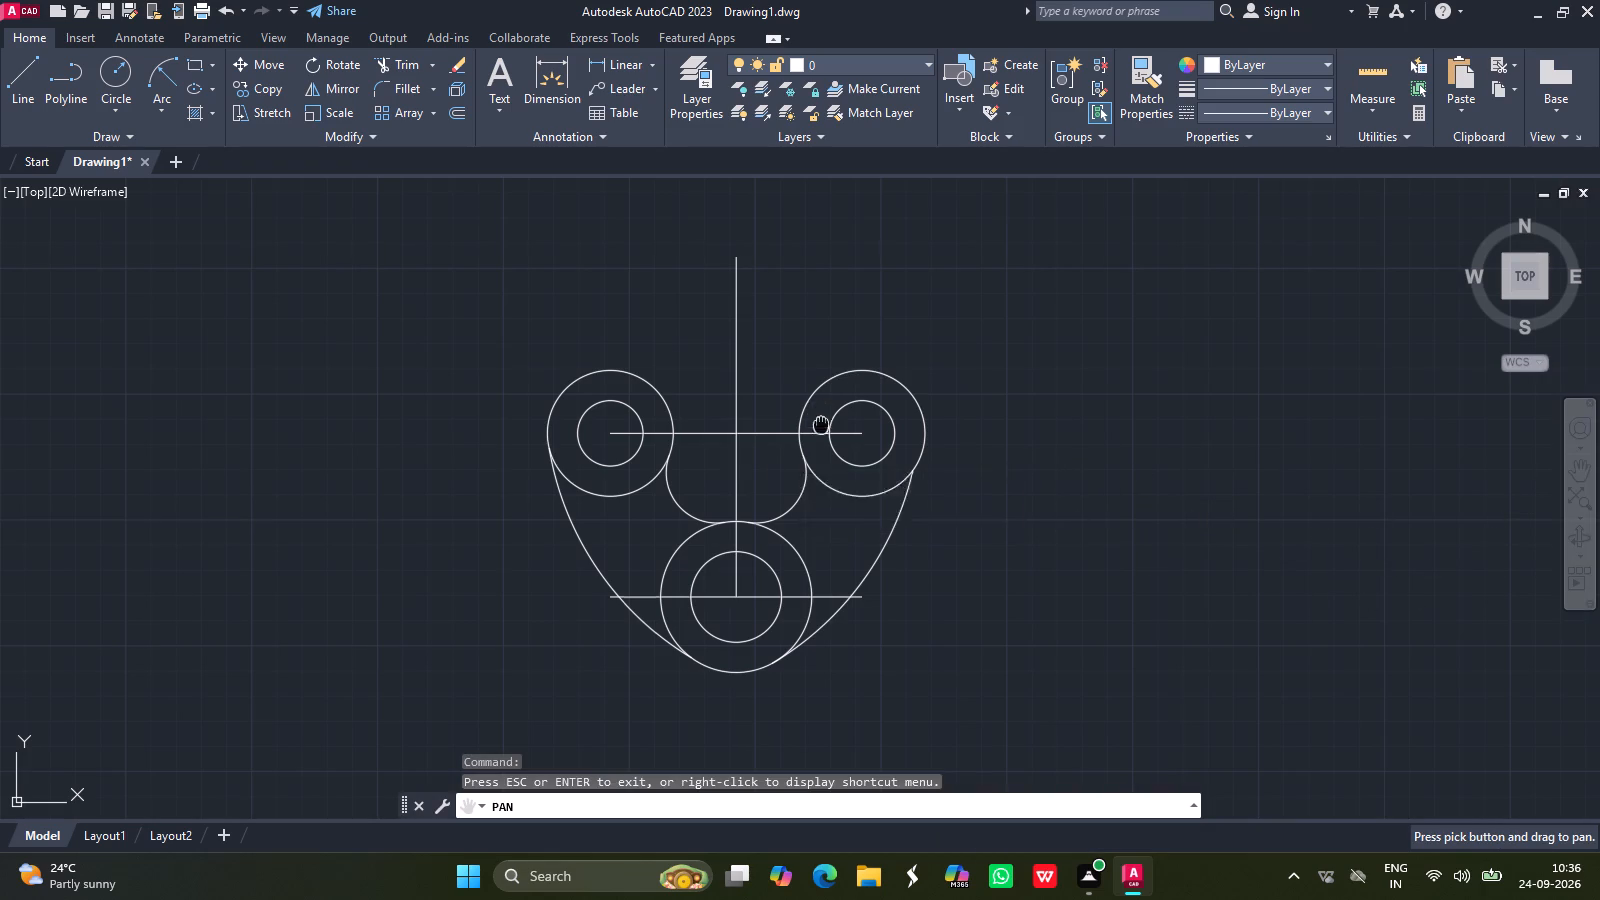
{"action": "left_click_drag", "start_coordinate": [823, 472], "coordinate": [827, 541]}
{"action": "key", "text": "Escape"}
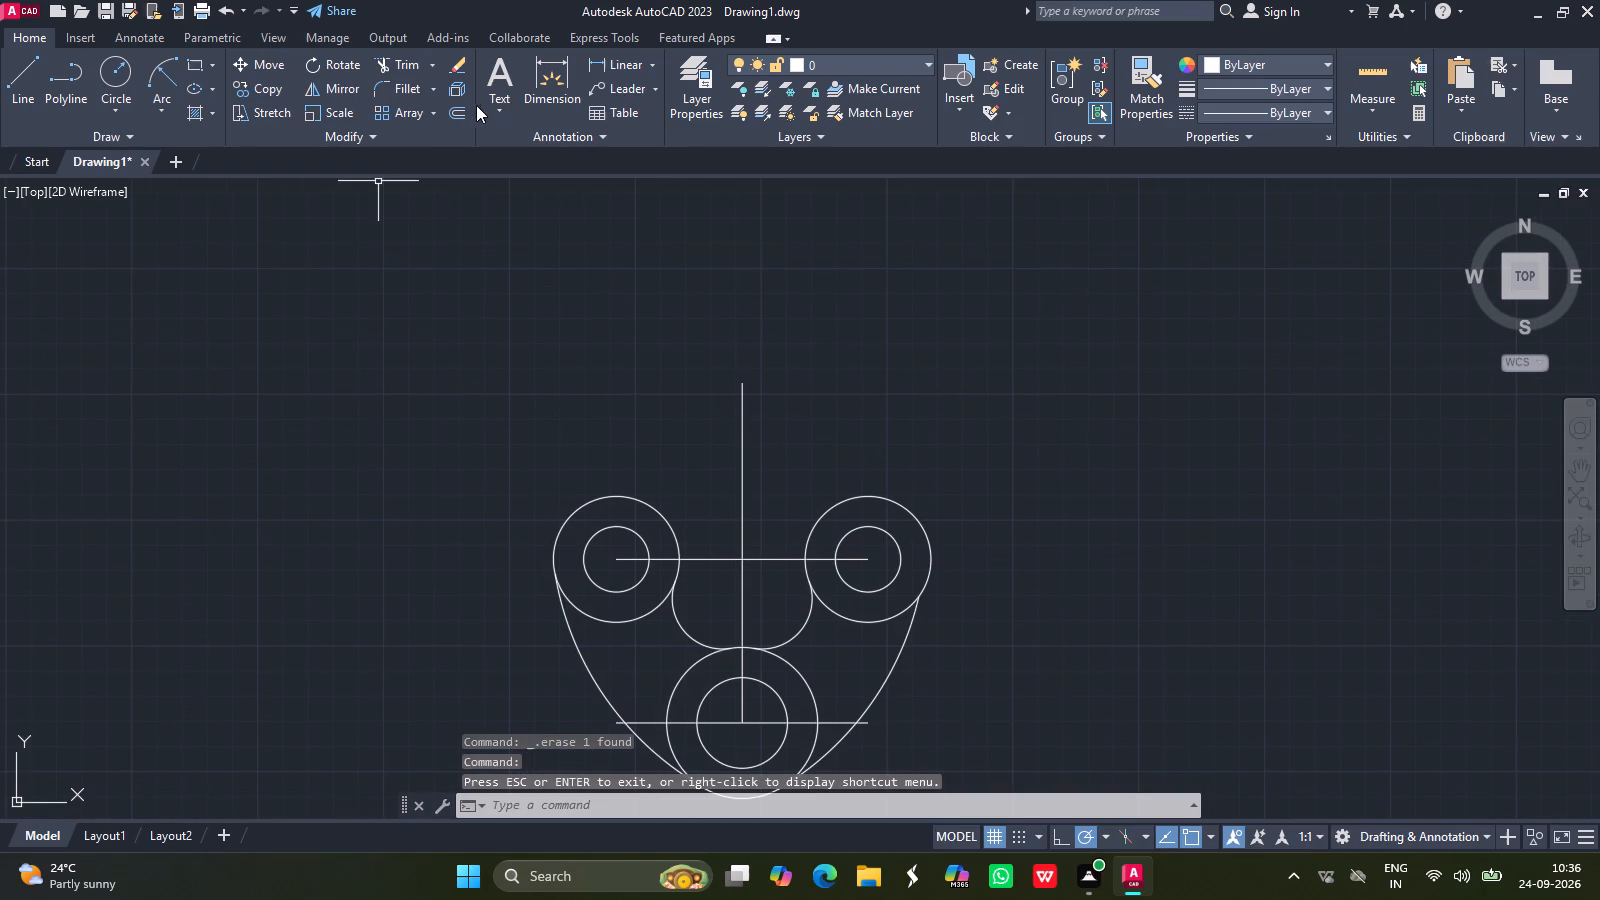
{"action": "left_click", "coordinate": [462, 108]}
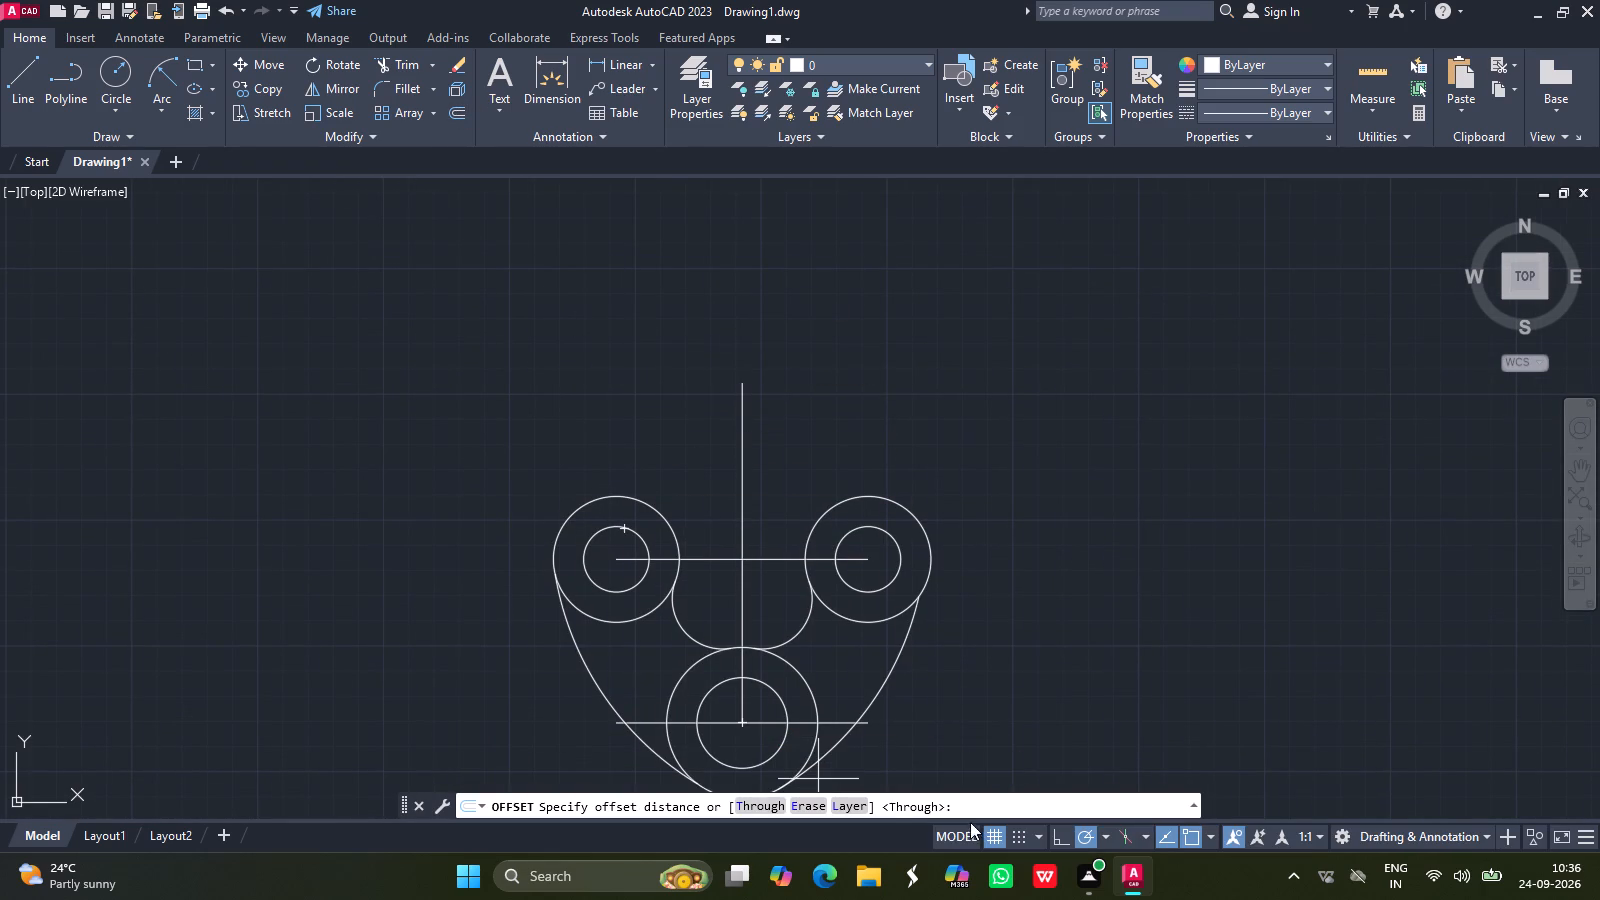
{"action": "left_click", "coordinate": [984, 809]}
{"action": "type", "text": "50"}
{"action": "key", "text": "Return"}
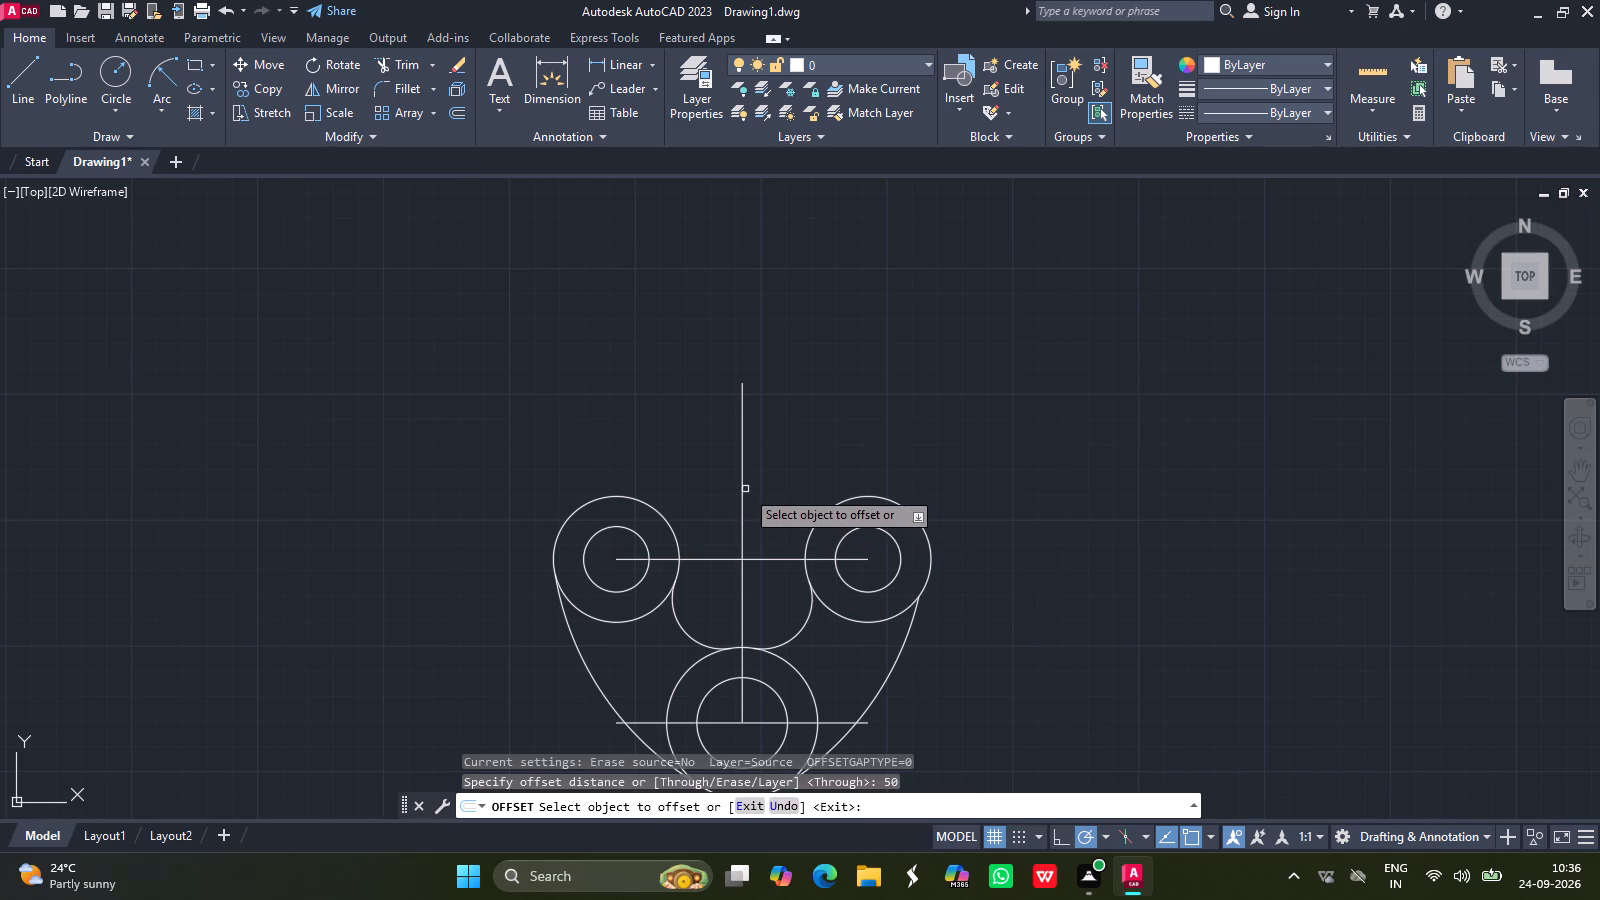
{"action": "left_click_drag", "start_coordinate": [745, 489], "coordinate": [681, 494]}
{"action": "left_click", "coordinate": [681, 494]}
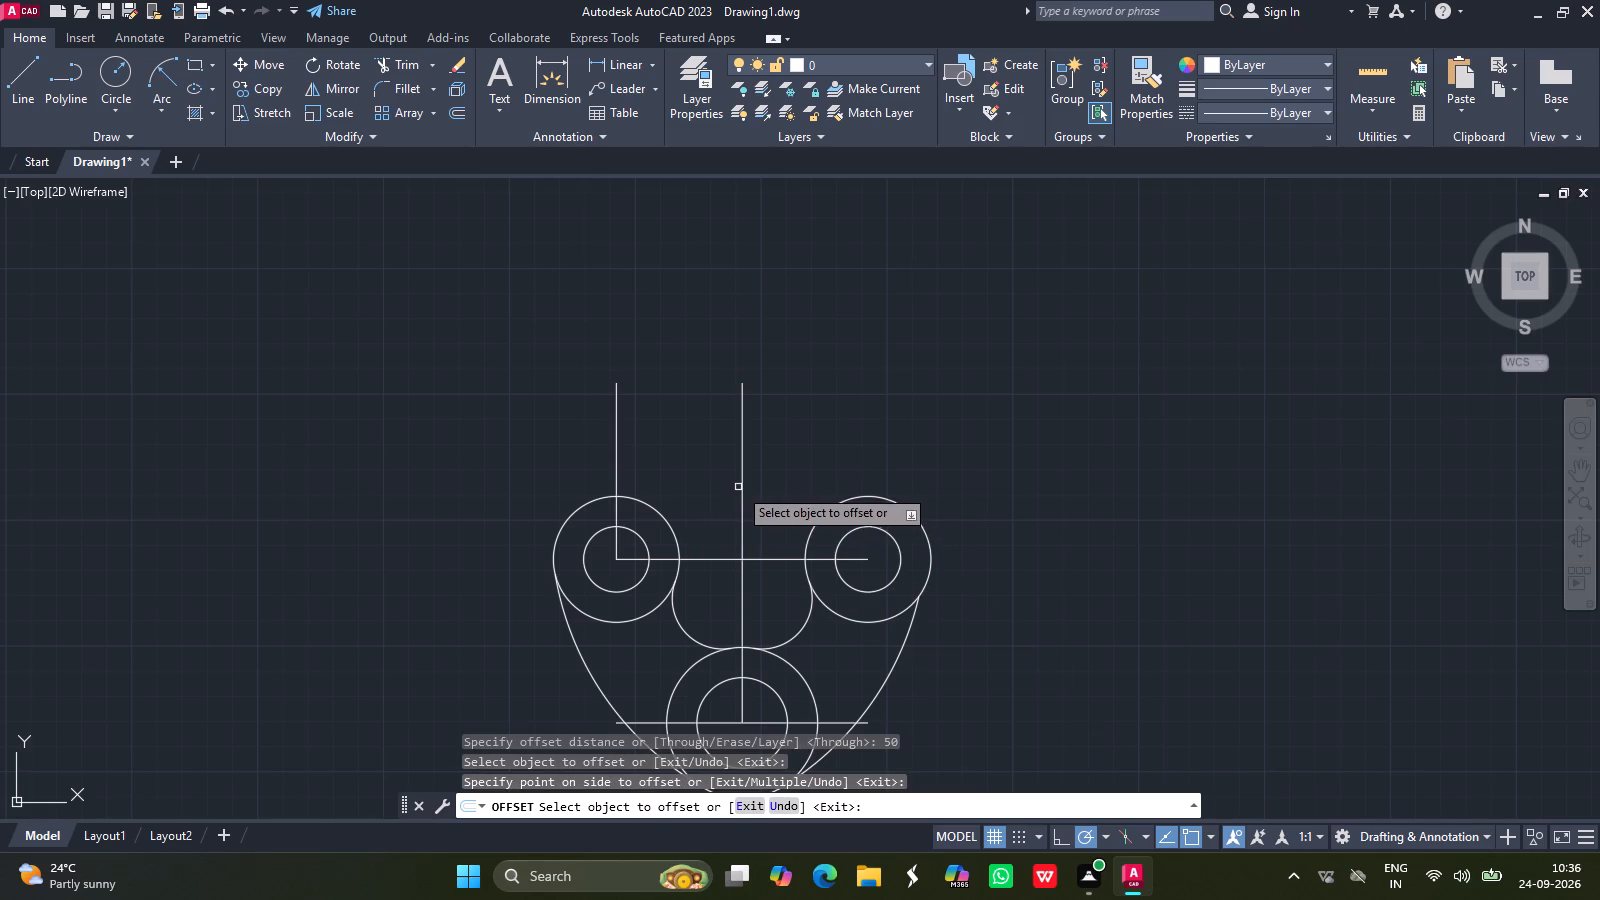
{"action": "left_click_drag", "start_coordinate": [744, 490], "coordinate": [829, 490]}
{"action": "left_click", "coordinate": [829, 490]}
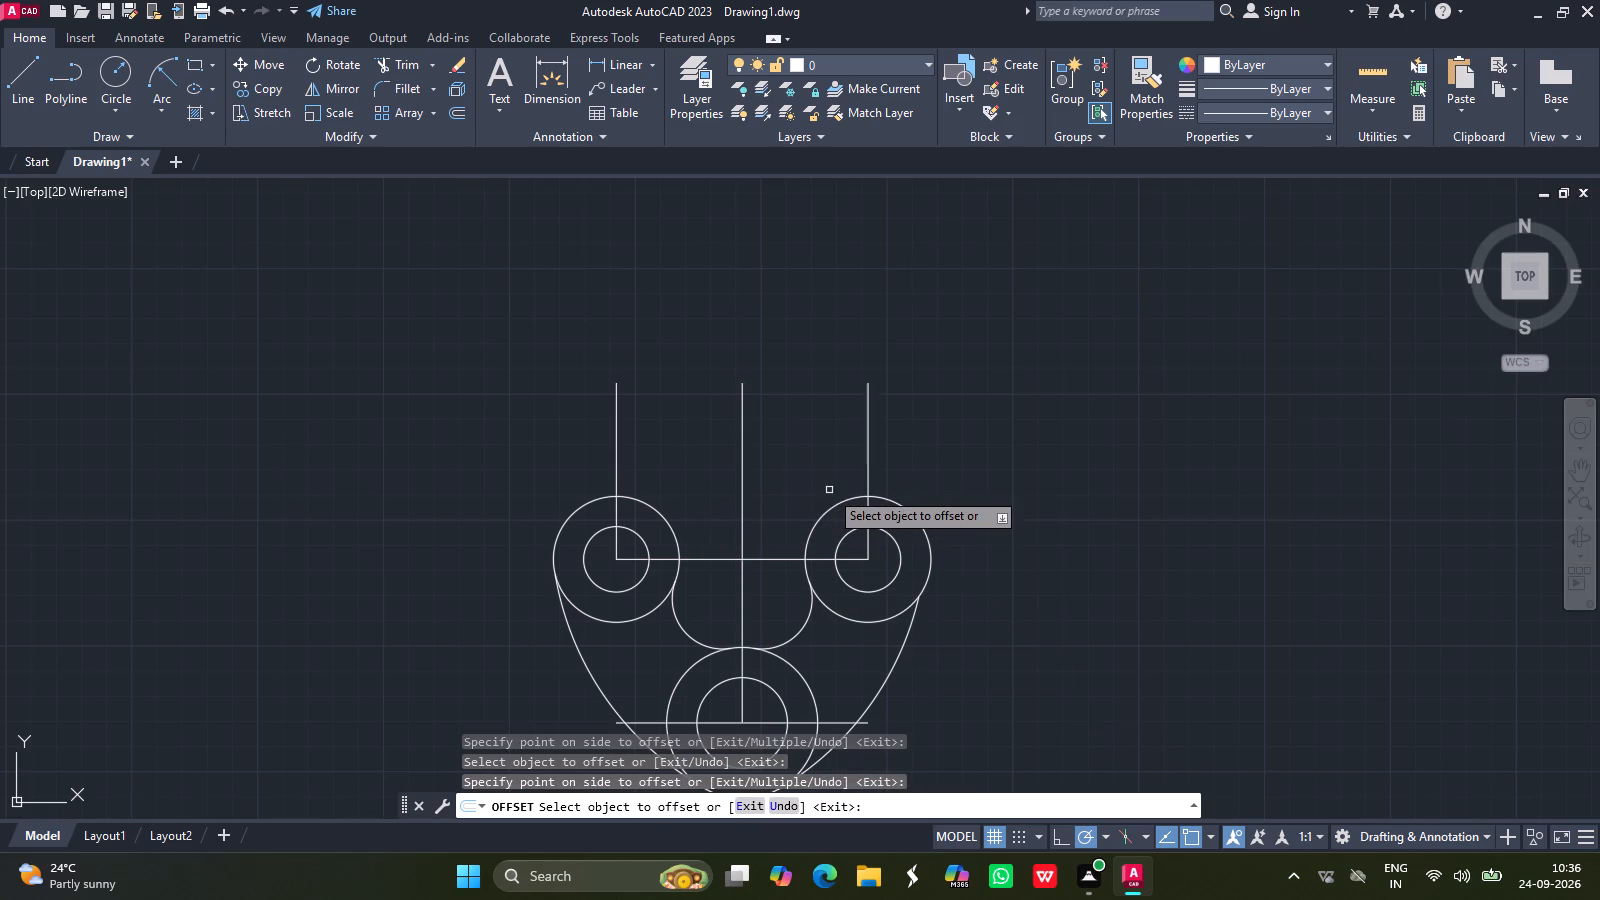
Draw a vertical line 20 long upward from the top end of the central vertical line.
{"action": "key", "text": "Return"}
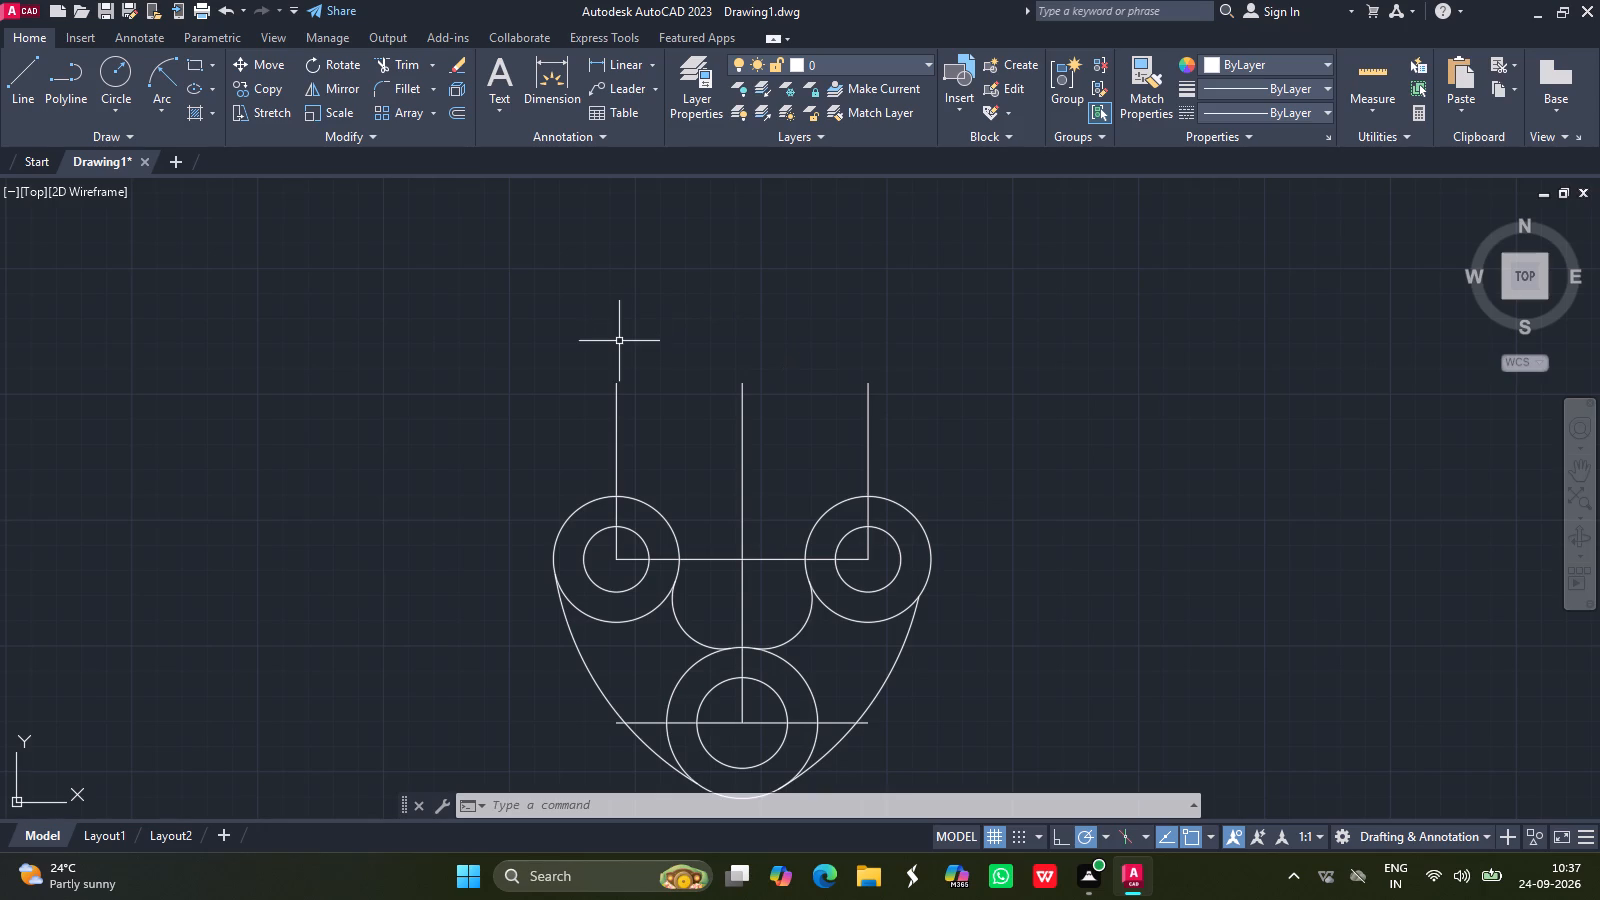
{"action": "left_click", "coordinate": [25, 67]}
{"action": "left_click_drag", "start_coordinate": [743, 381], "coordinate": [737, 340]}
{"action": "type", "text": "20"}
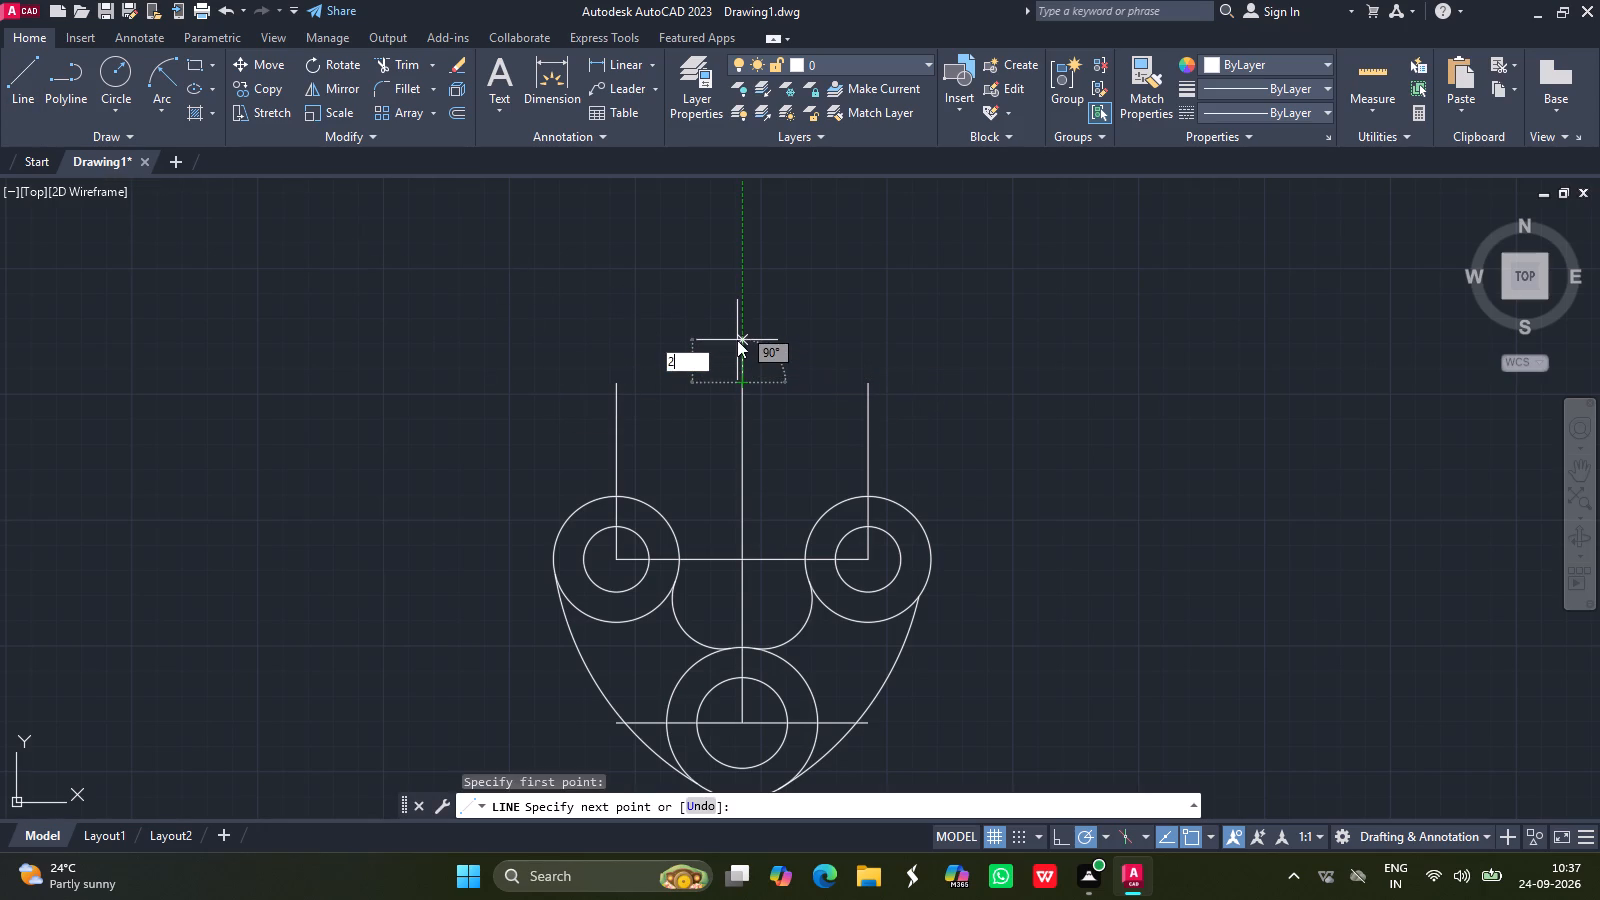
{"action": "key", "text": "Return"}
{"action": "key", "text": "Return"}
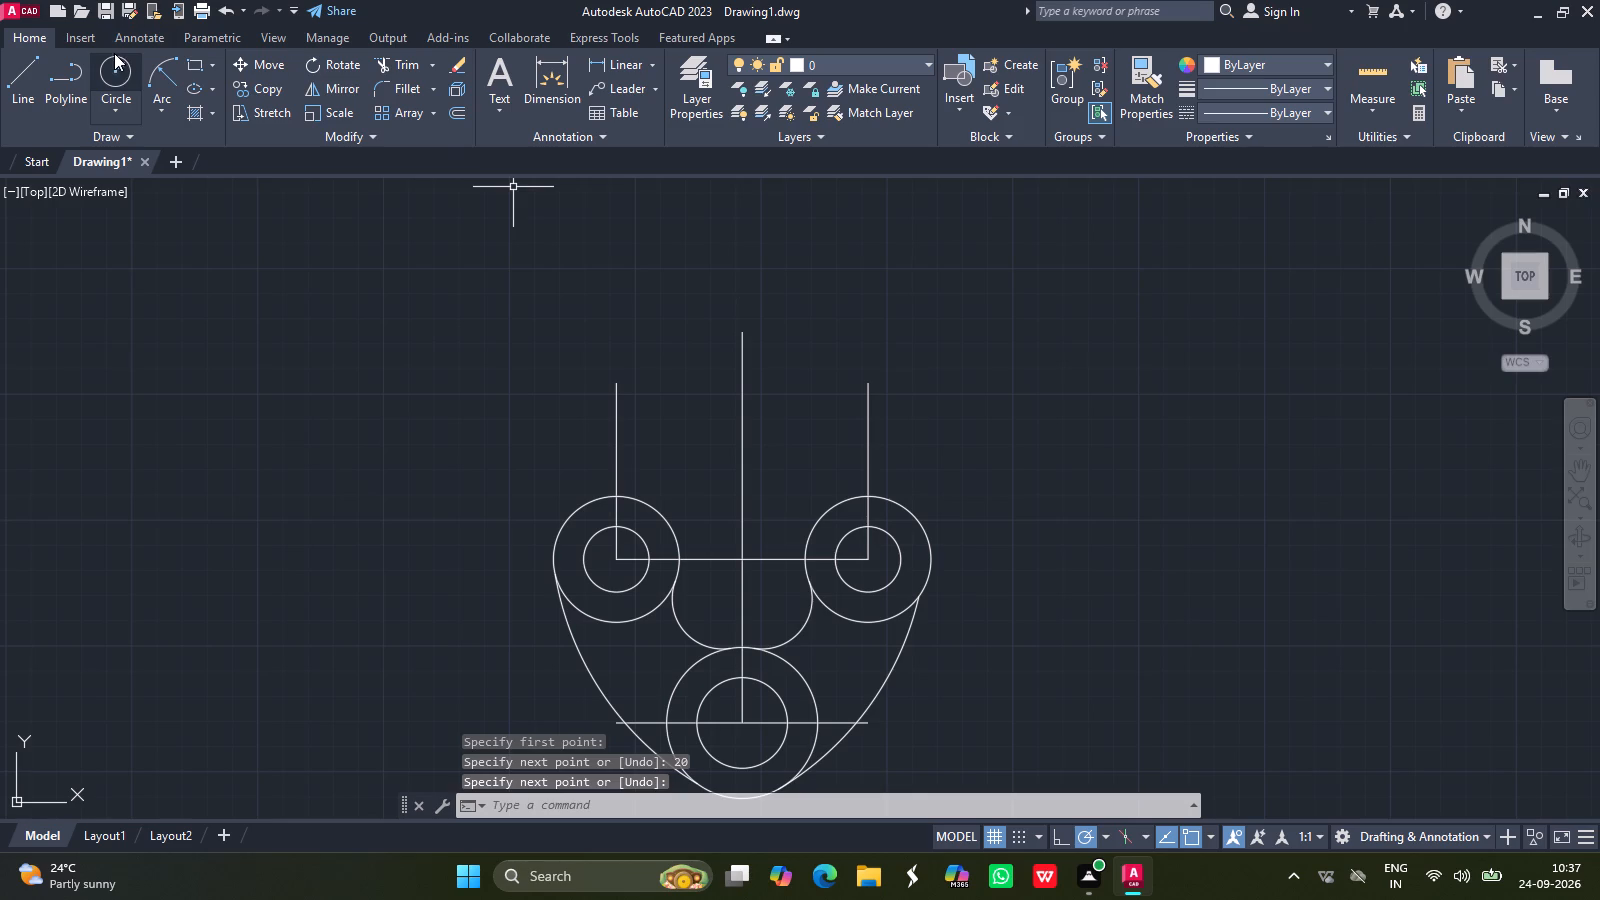
Draw two concentric circles of radius 11 and radius 20 centred on the top end of the central vertical line.
{"action": "left_click", "coordinate": [116, 68]}
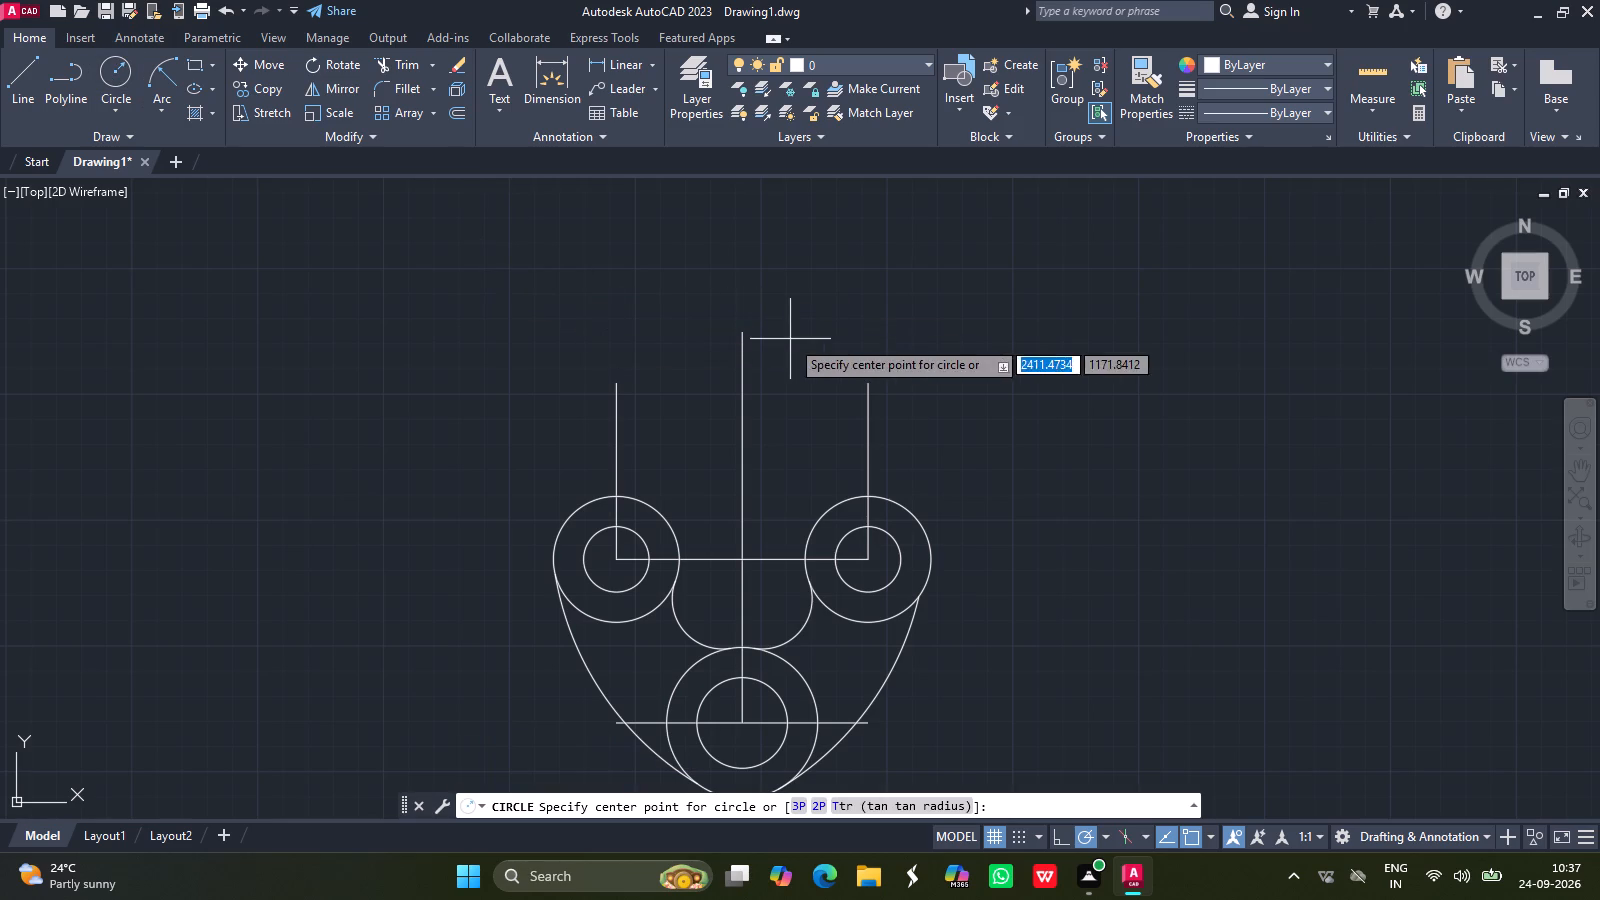
{"action": "left_click_drag", "start_coordinate": [746, 331], "coordinate": [729, 302]}
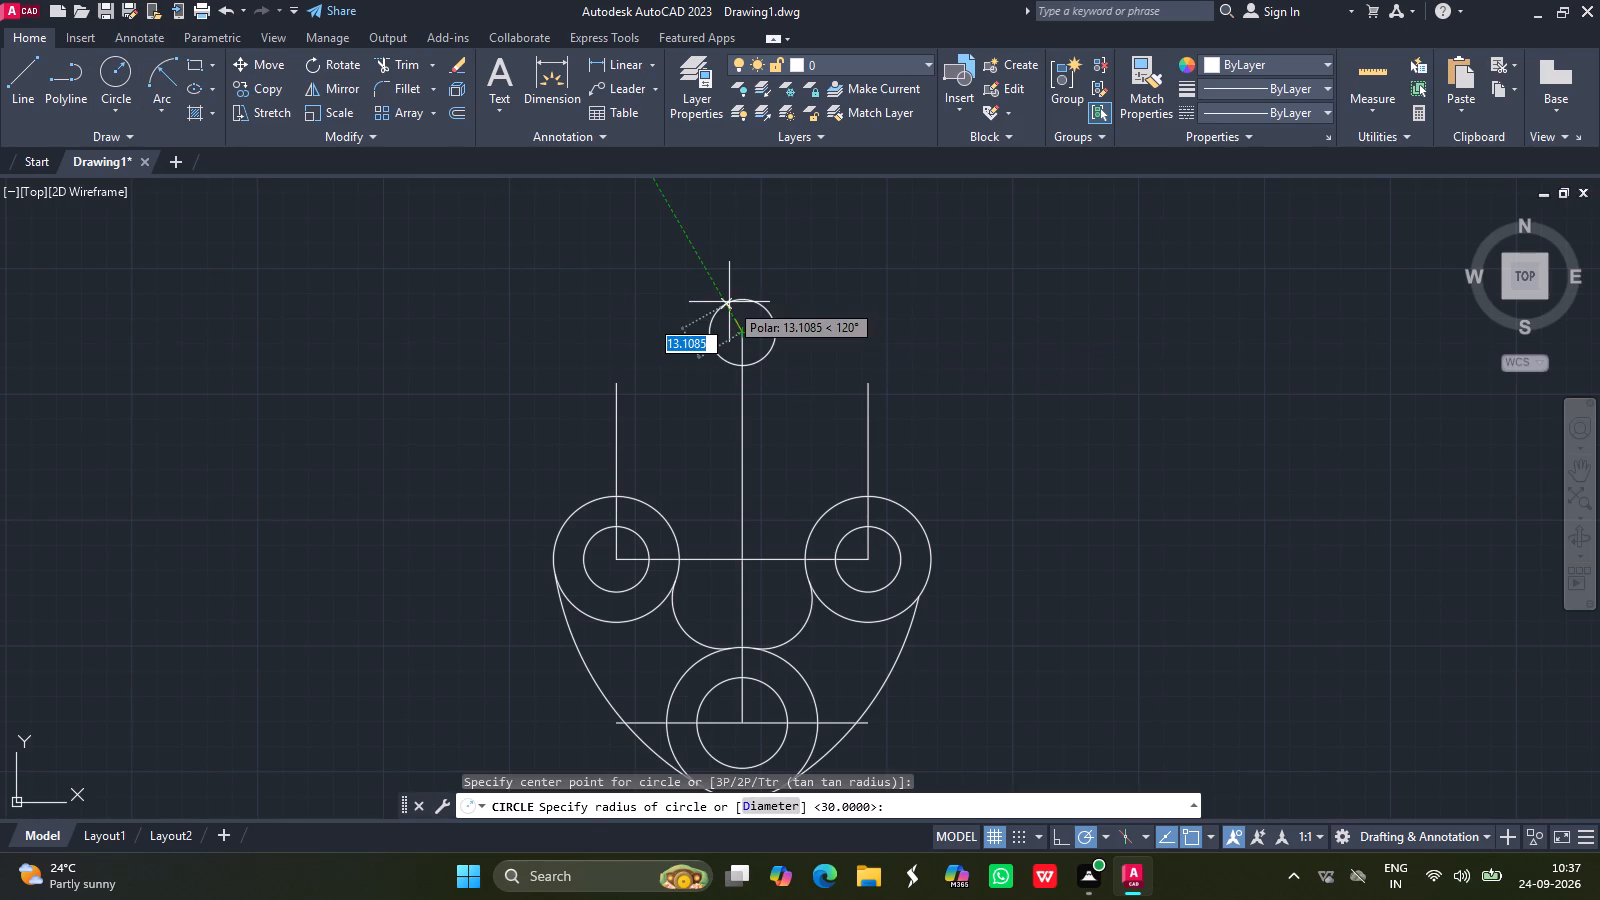
{"action": "type", "text": "11"}
{"action": "key", "text": "Return"}
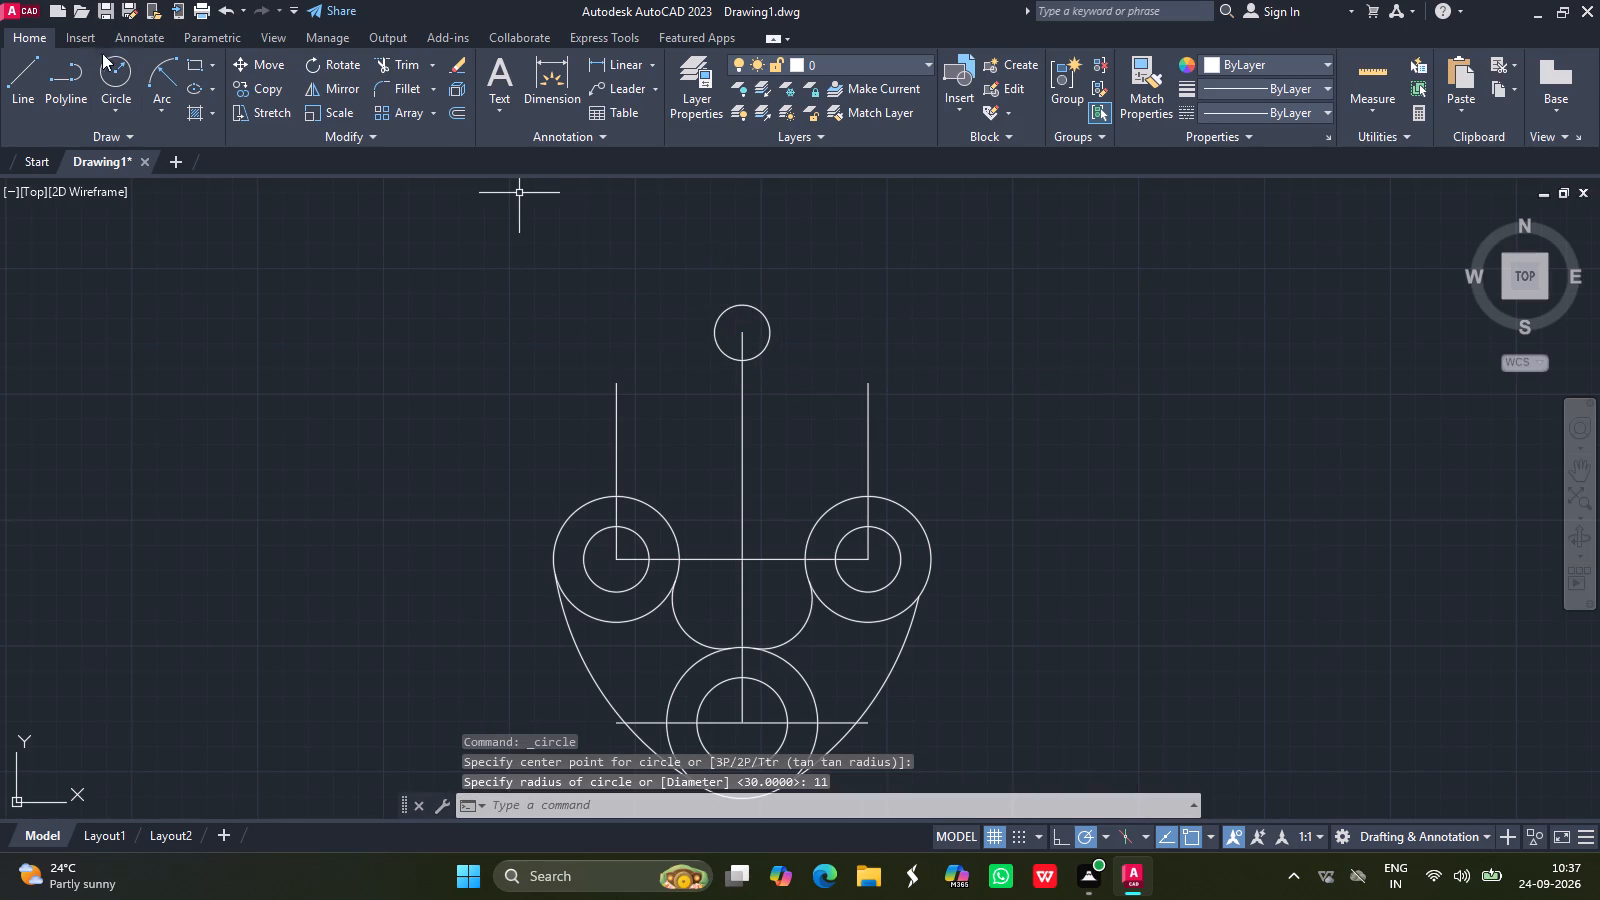
{"action": "left_click", "coordinate": [112, 62]}
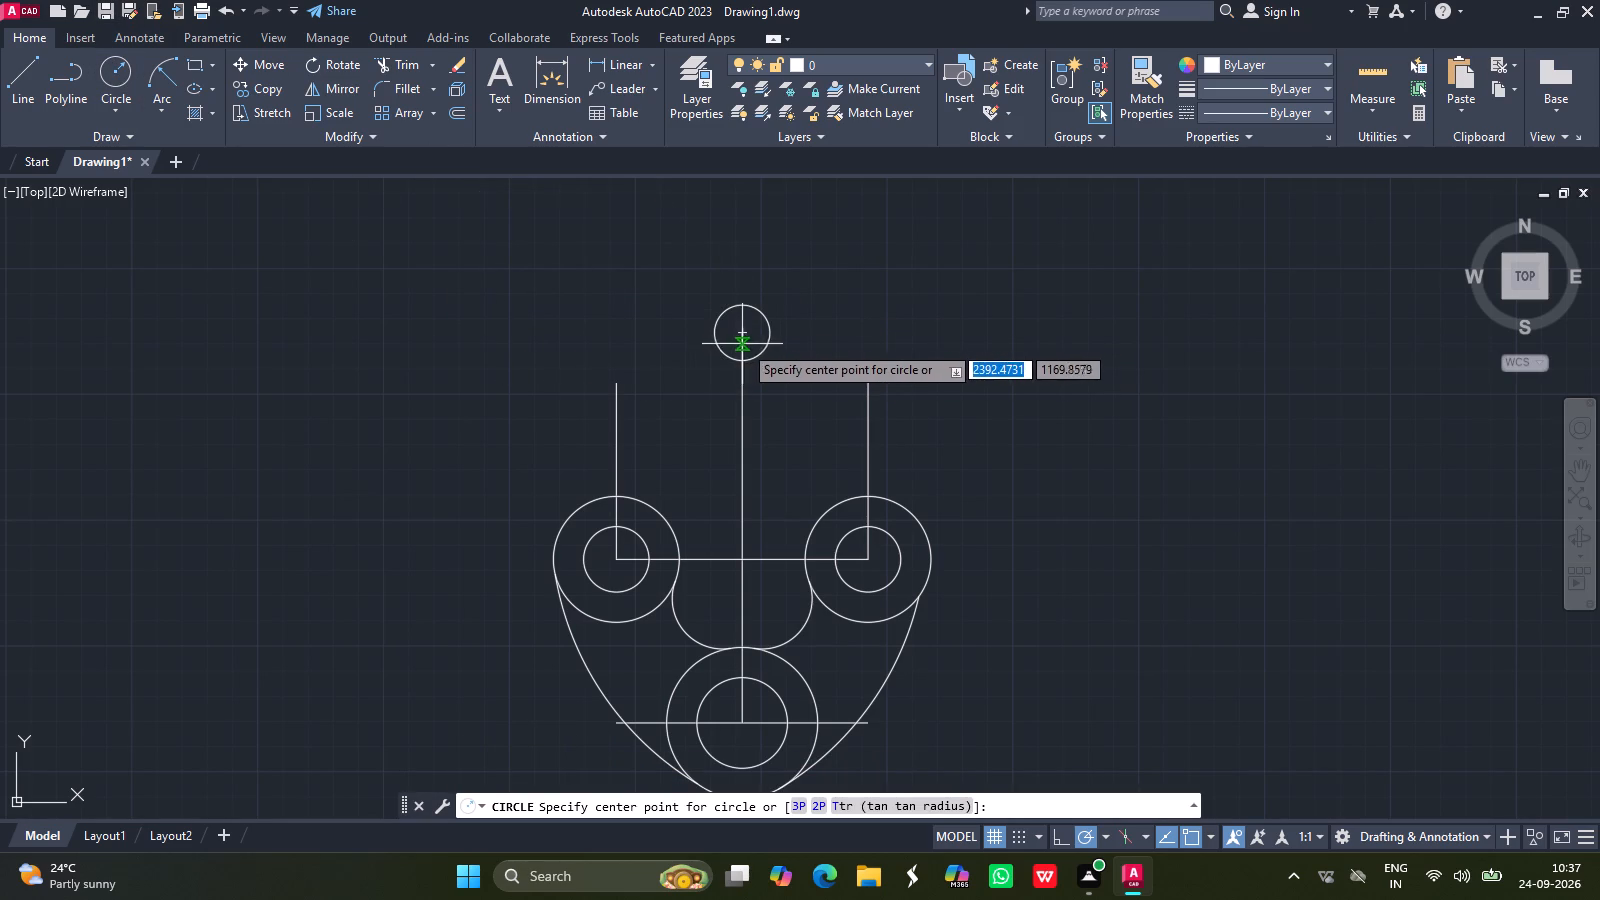
{"action": "left_click_drag", "start_coordinate": [745, 334], "coordinate": [718, 277]}
{"action": "type", "text": "20"}
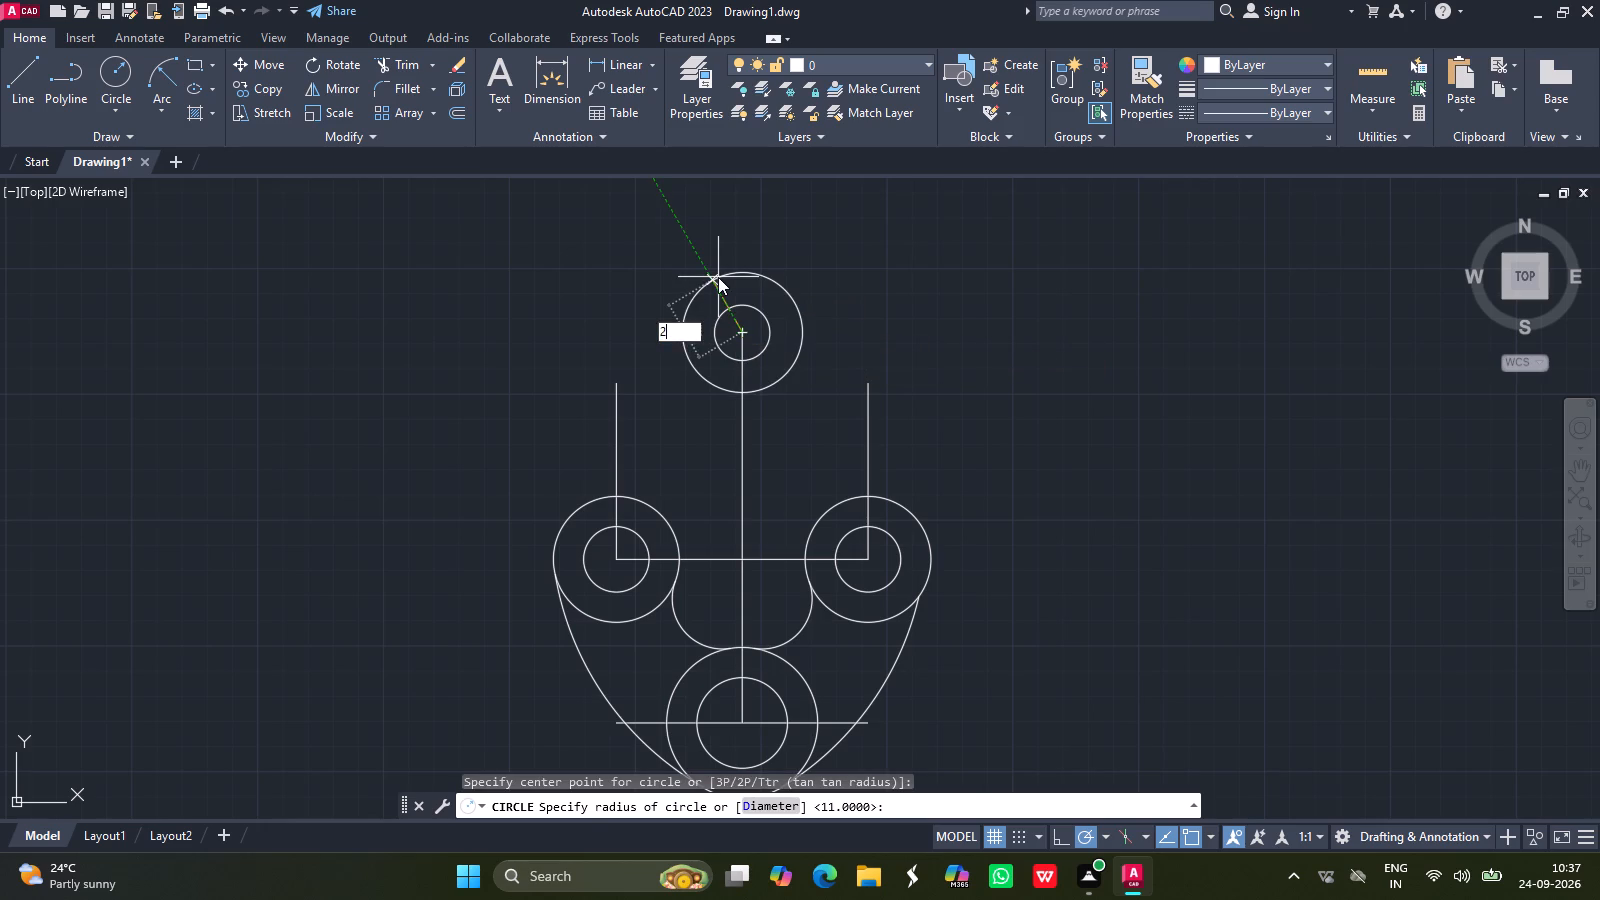
{"action": "key", "text": "Return"}
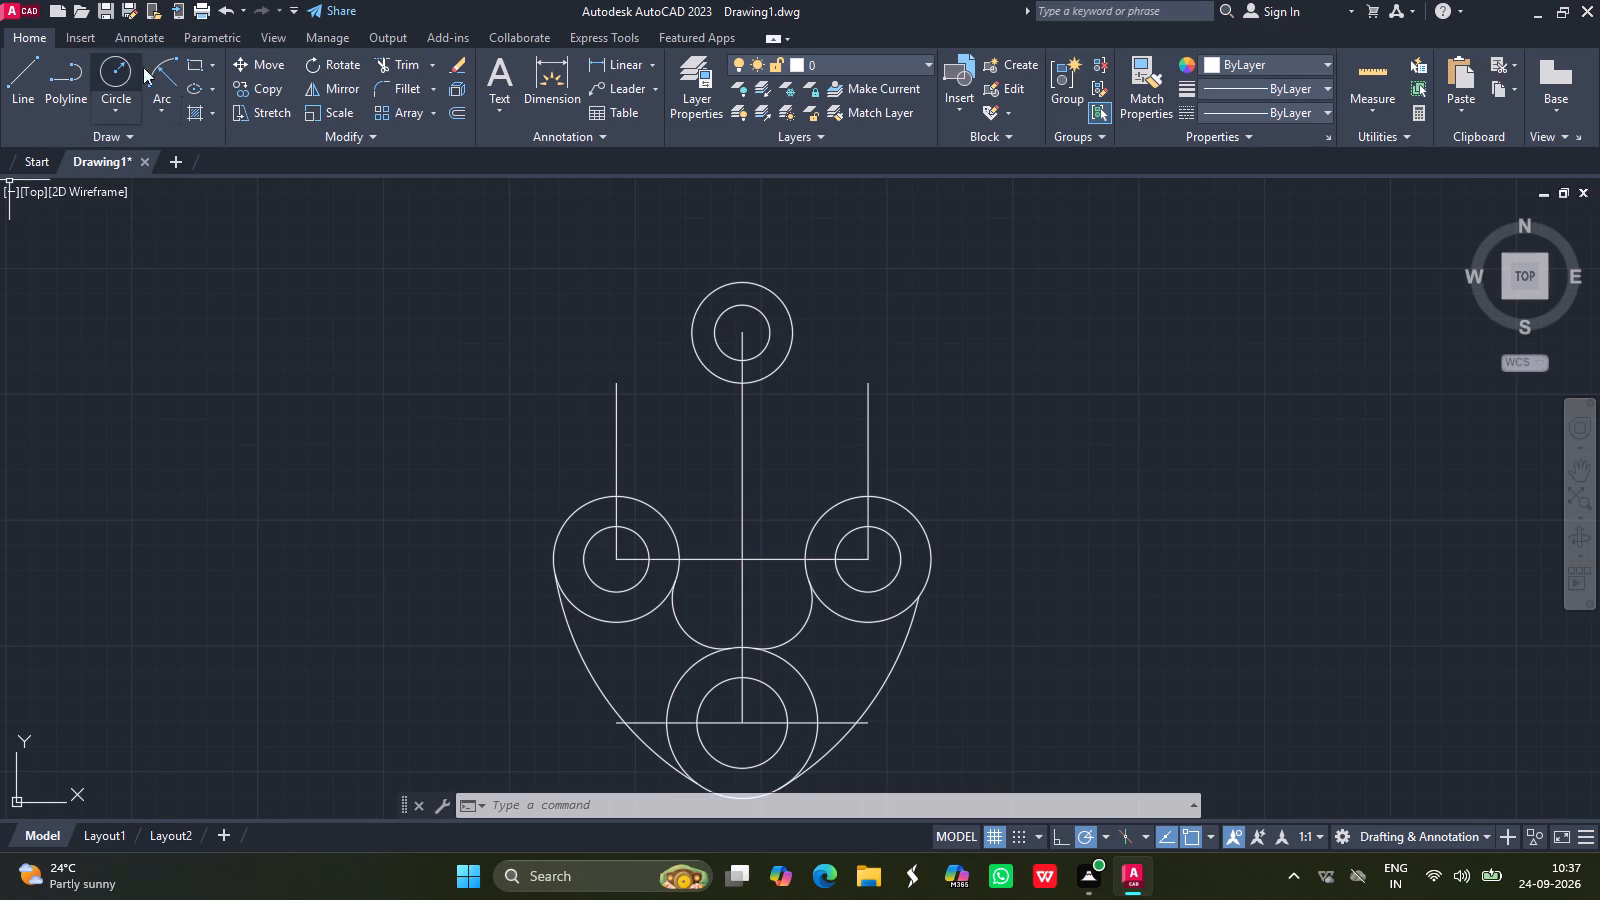
Offset the topmost 20-long segment of the central vertical line by 50 to both the left and right sides.
{"action": "left_click", "coordinate": [23, 86]}
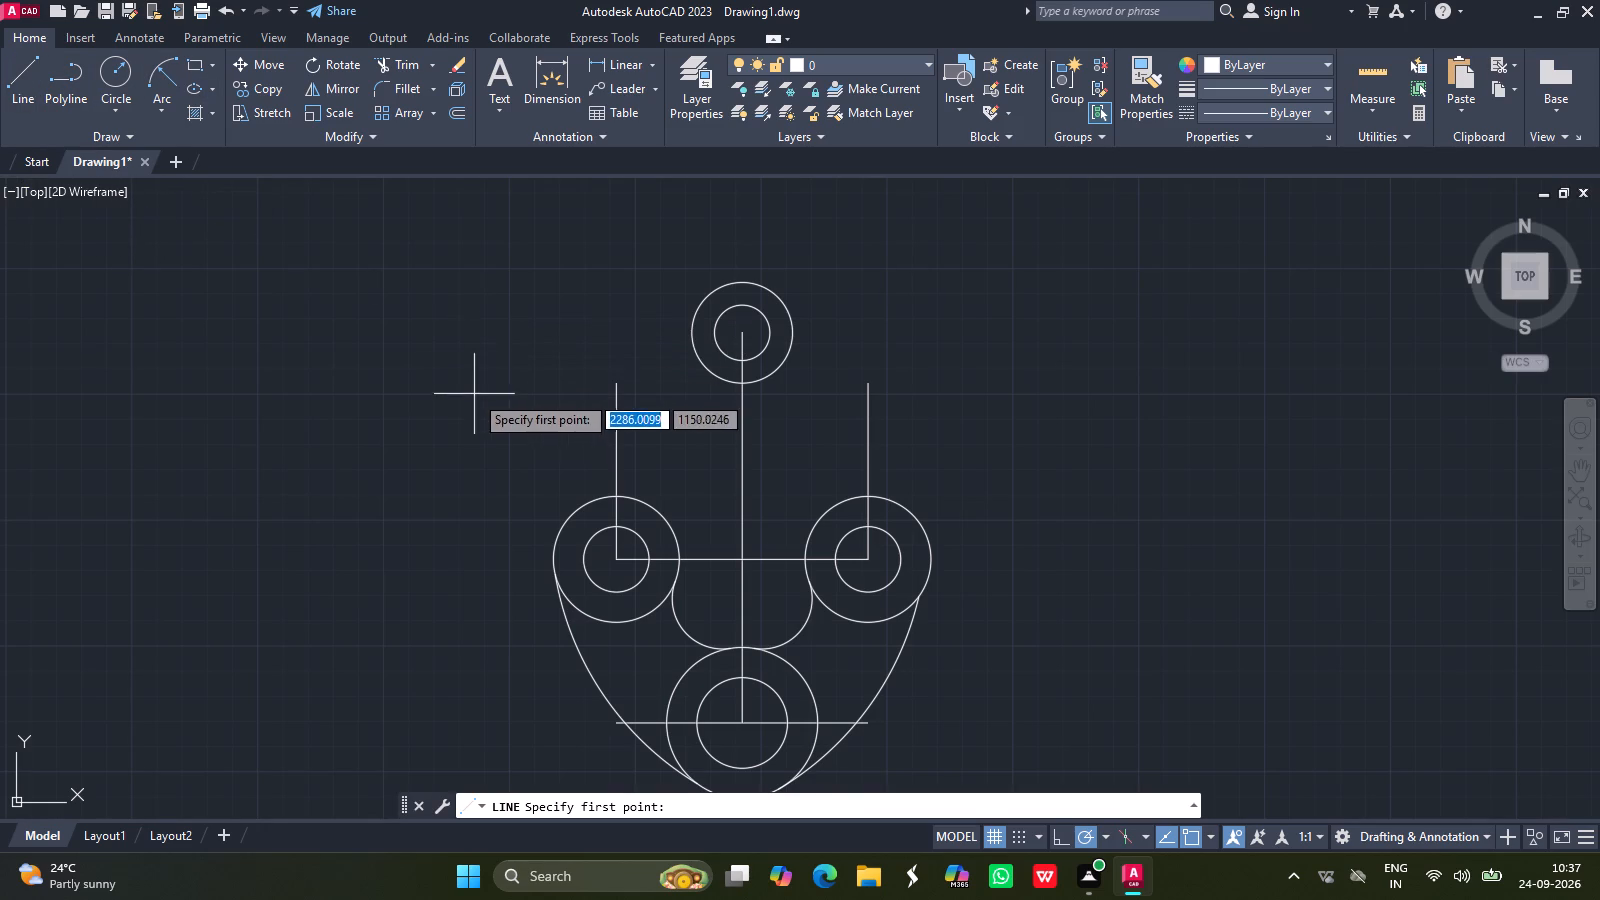
{"action": "key", "text": "Escape"}
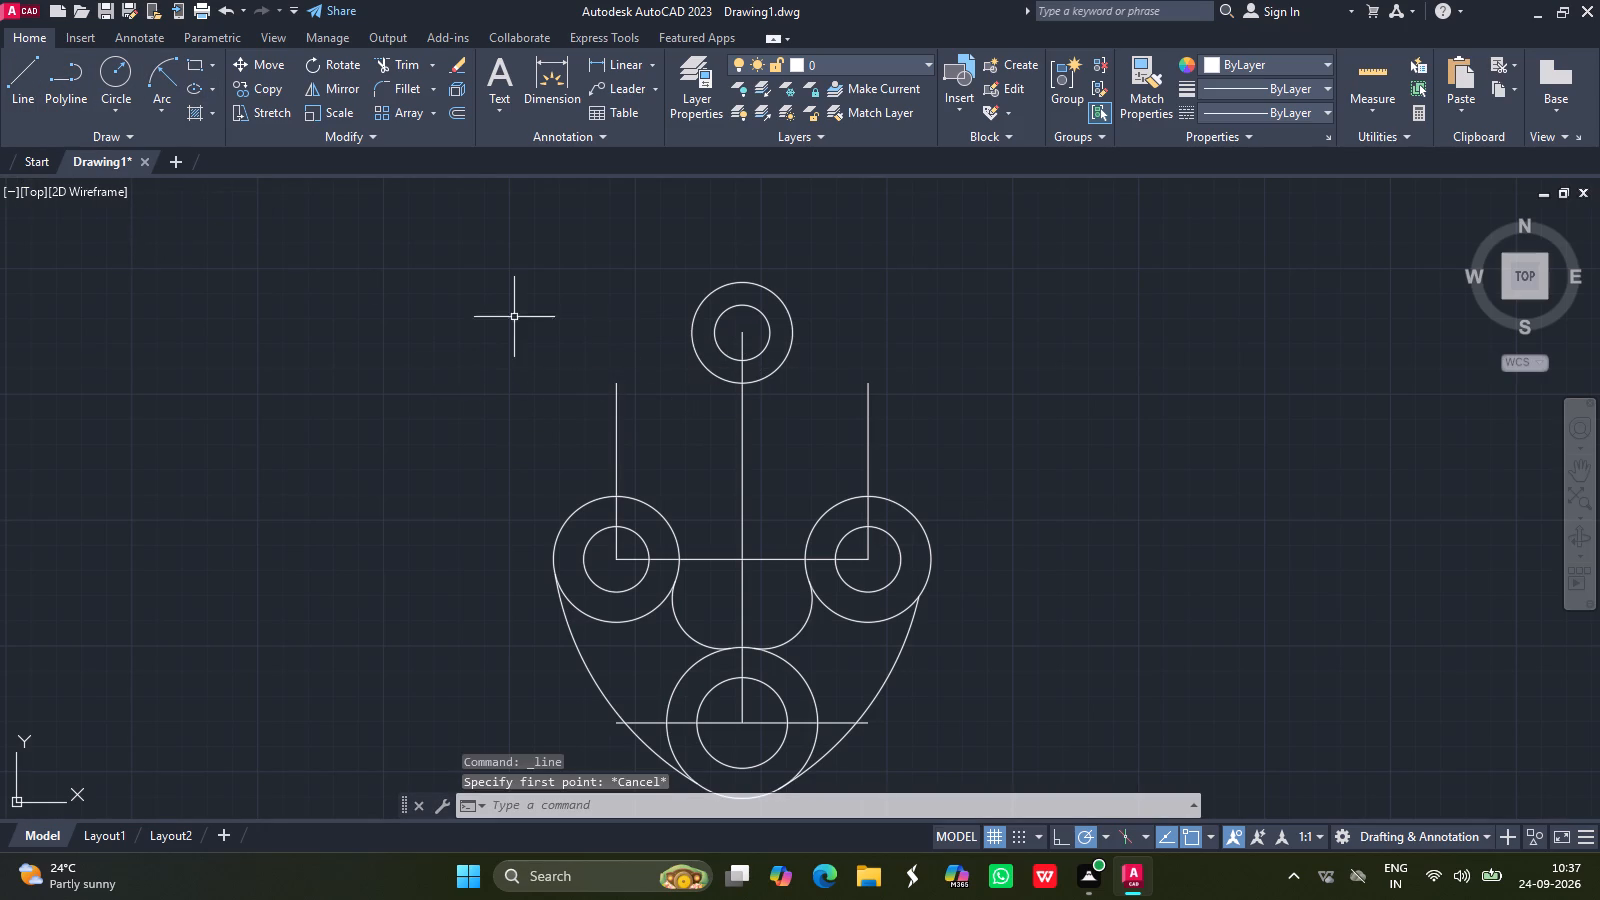
{"action": "left_click", "coordinate": [456, 119]}
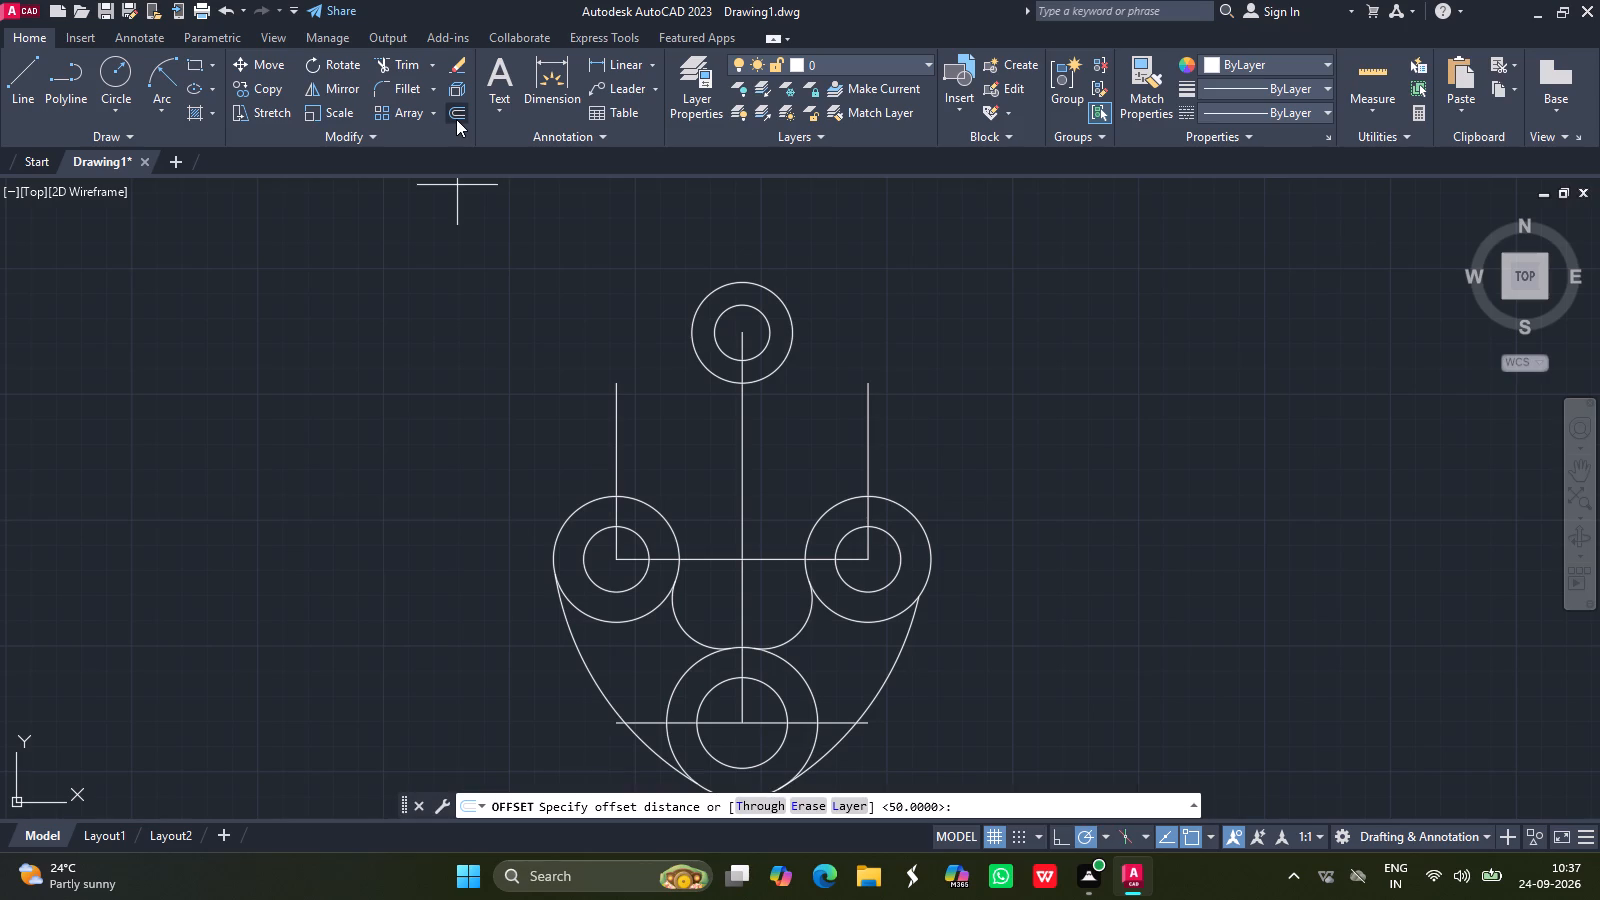
{"action": "left_click", "coordinate": [985, 803]}
{"action": "type", "text": "50"}
{"action": "key", "text": "Return"}
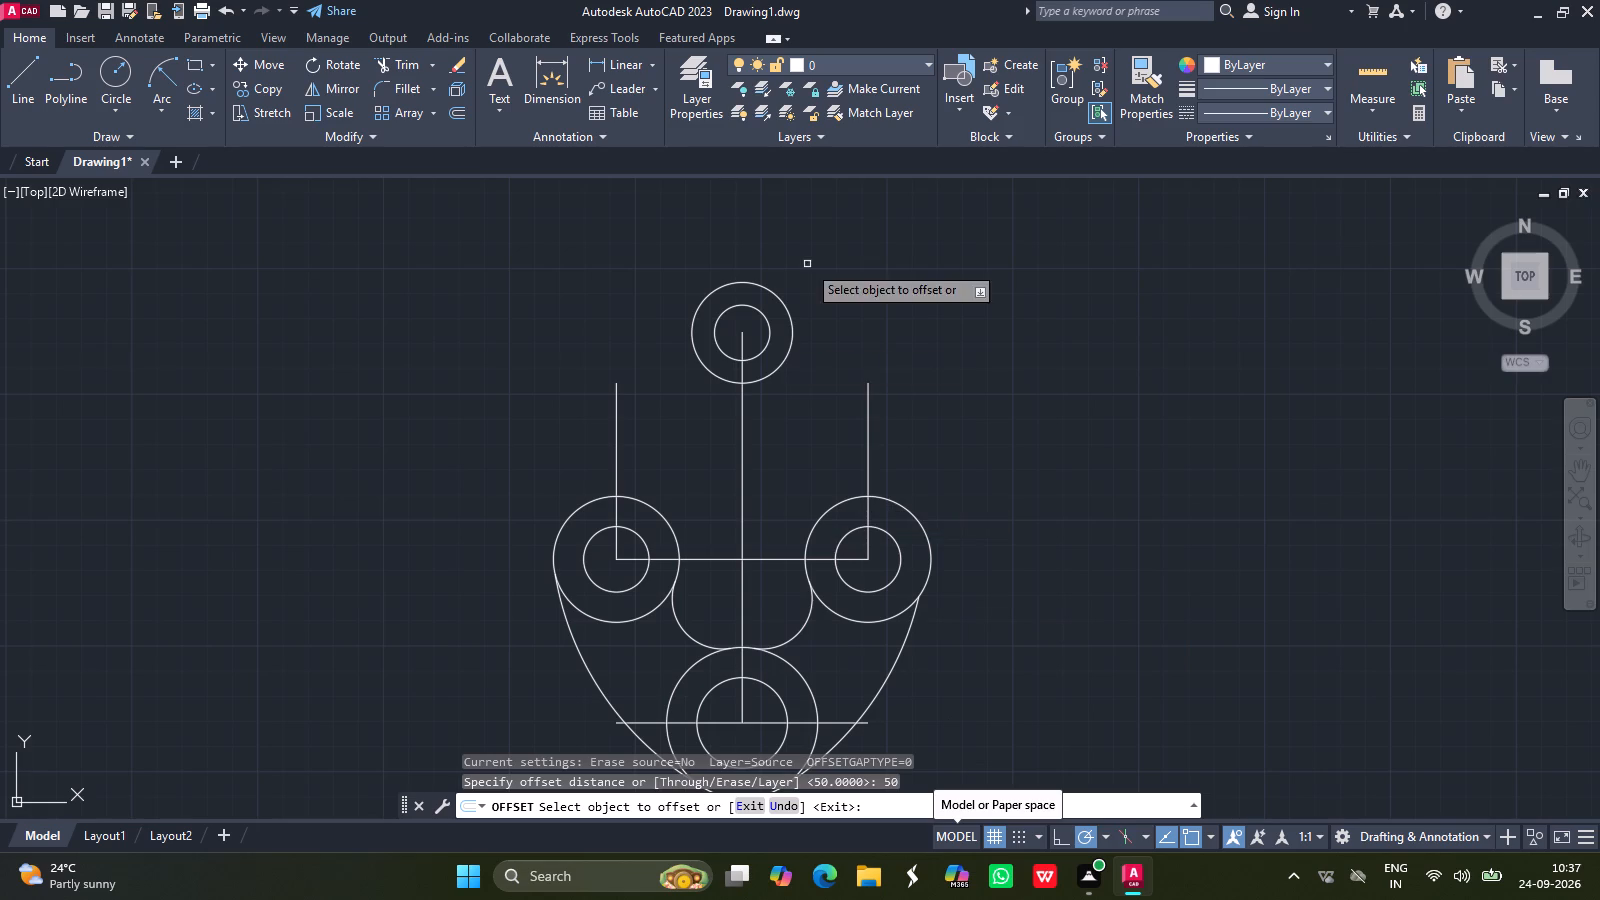
{"action": "left_click_drag", "start_coordinate": [743, 344], "coordinate": [667, 356]}
{"action": "left_click_drag", "start_coordinate": [667, 356], "coordinate": [740, 344]}
{"action": "left_click_drag", "start_coordinate": [740, 344], "coordinate": [847, 349]}
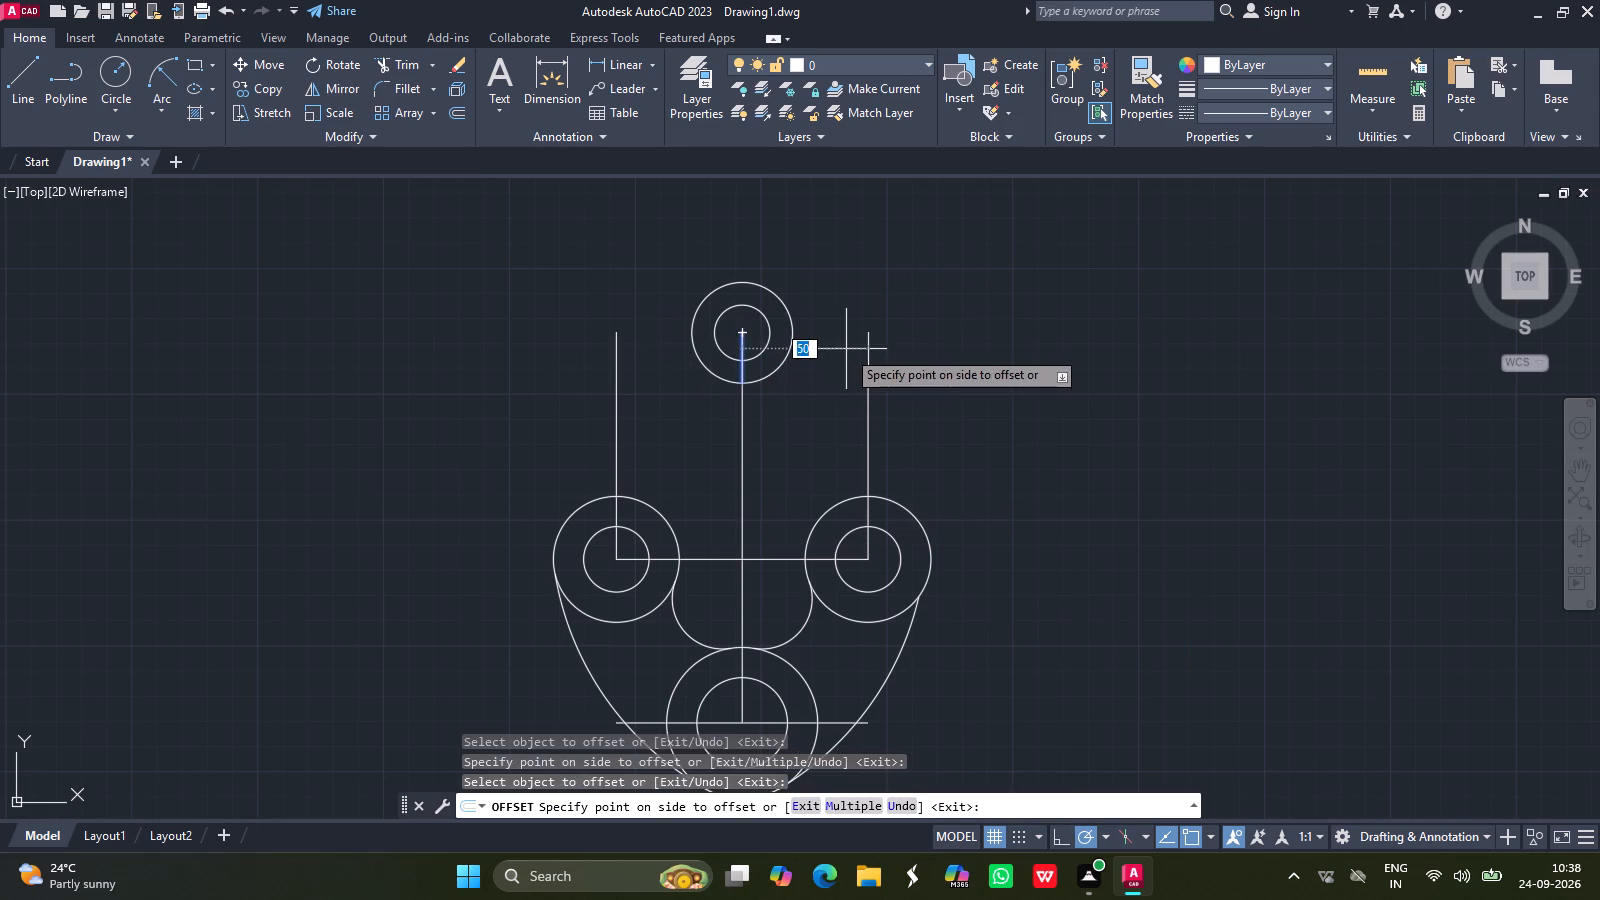
{"action": "left_click_drag", "start_coordinate": [847, 349], "coordinate": [848, 349]}
{"action": "left_click", "coordinate": [848, 349]}
{"action": "key", "text": "Return"}
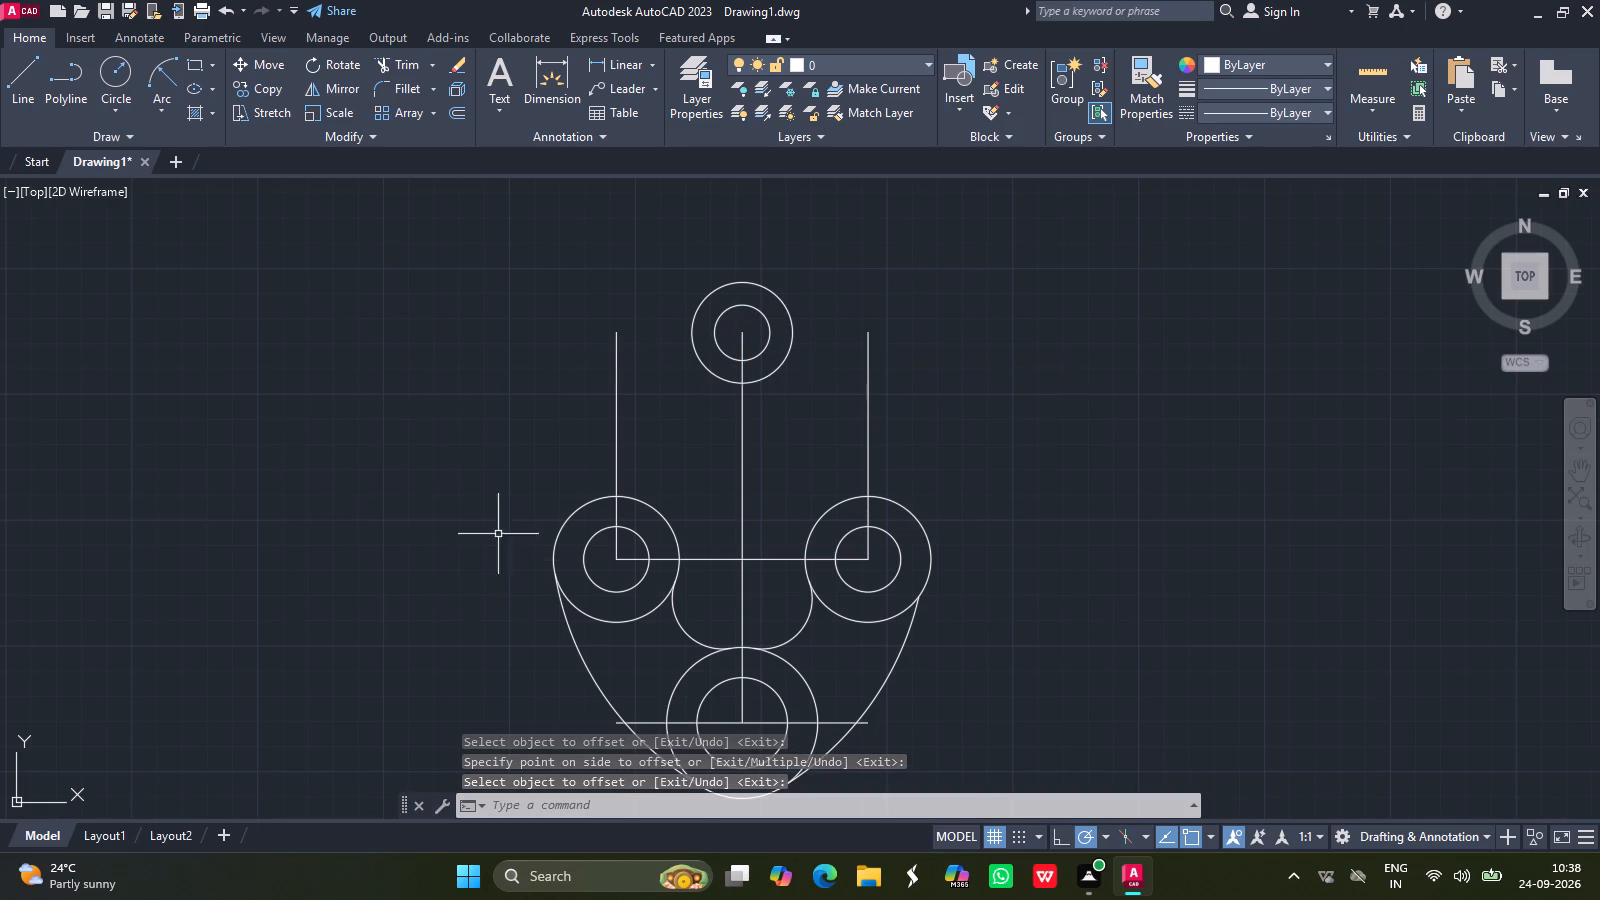
Draw a radius 10 circle and move it against the inner side of the left vertical line's upper end.
{"action": "left_click", "coordinate": [119, 64]}
{"action": "left_click_drag", "start_coordinate": [490, 392], "coordinate": [426, 356]}
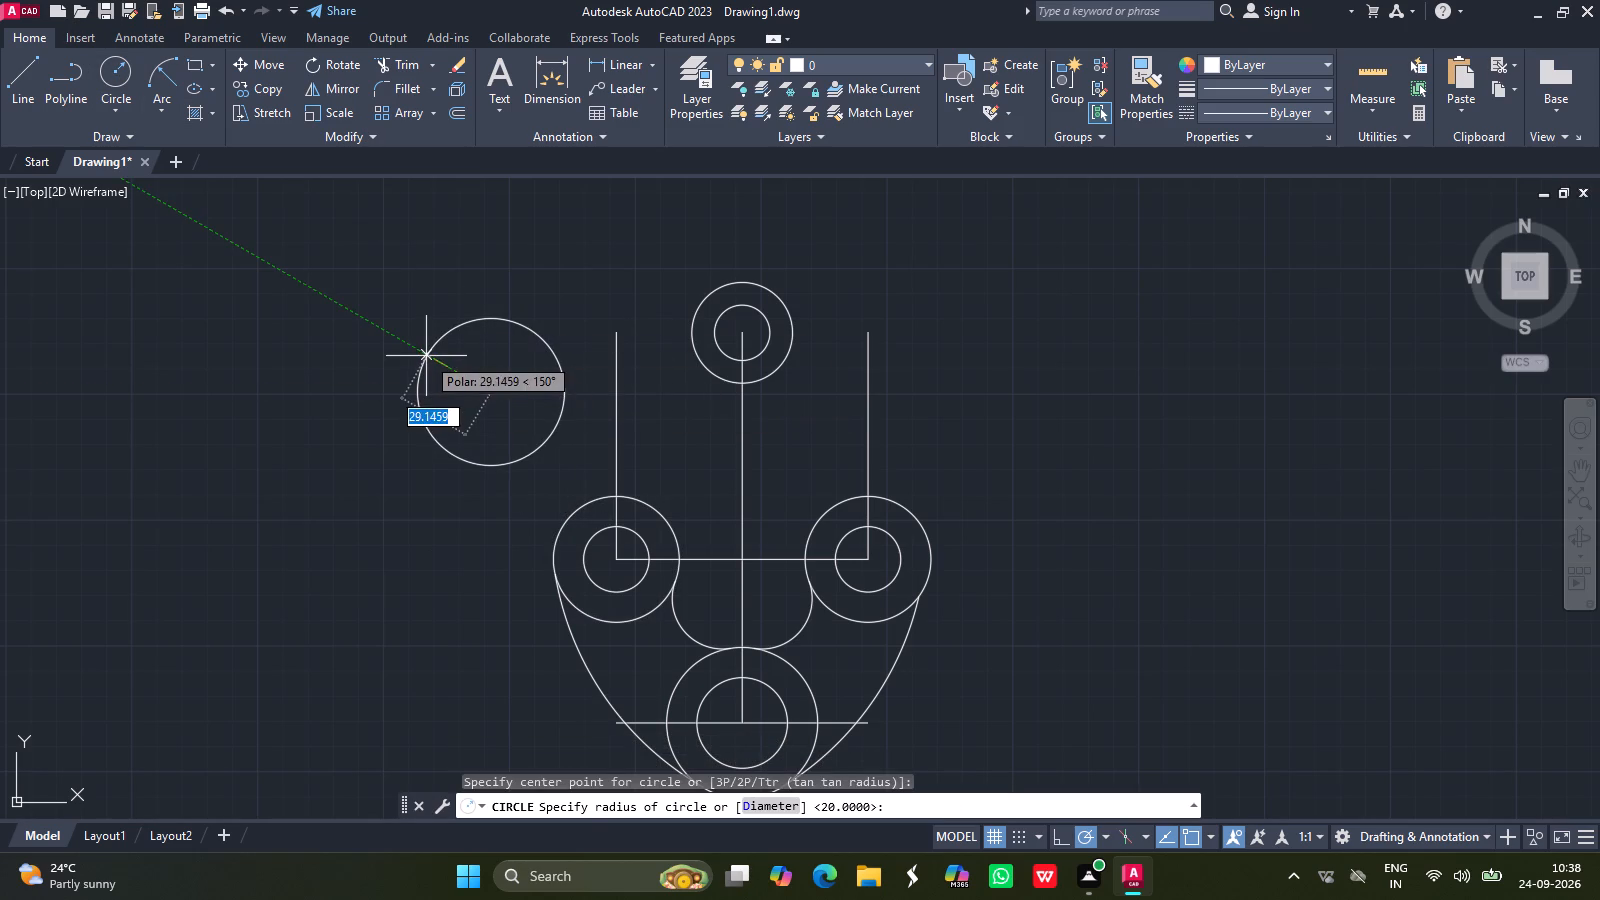
{"action": "type", "text": "10"}
{"action": "key", "text": "Return"}
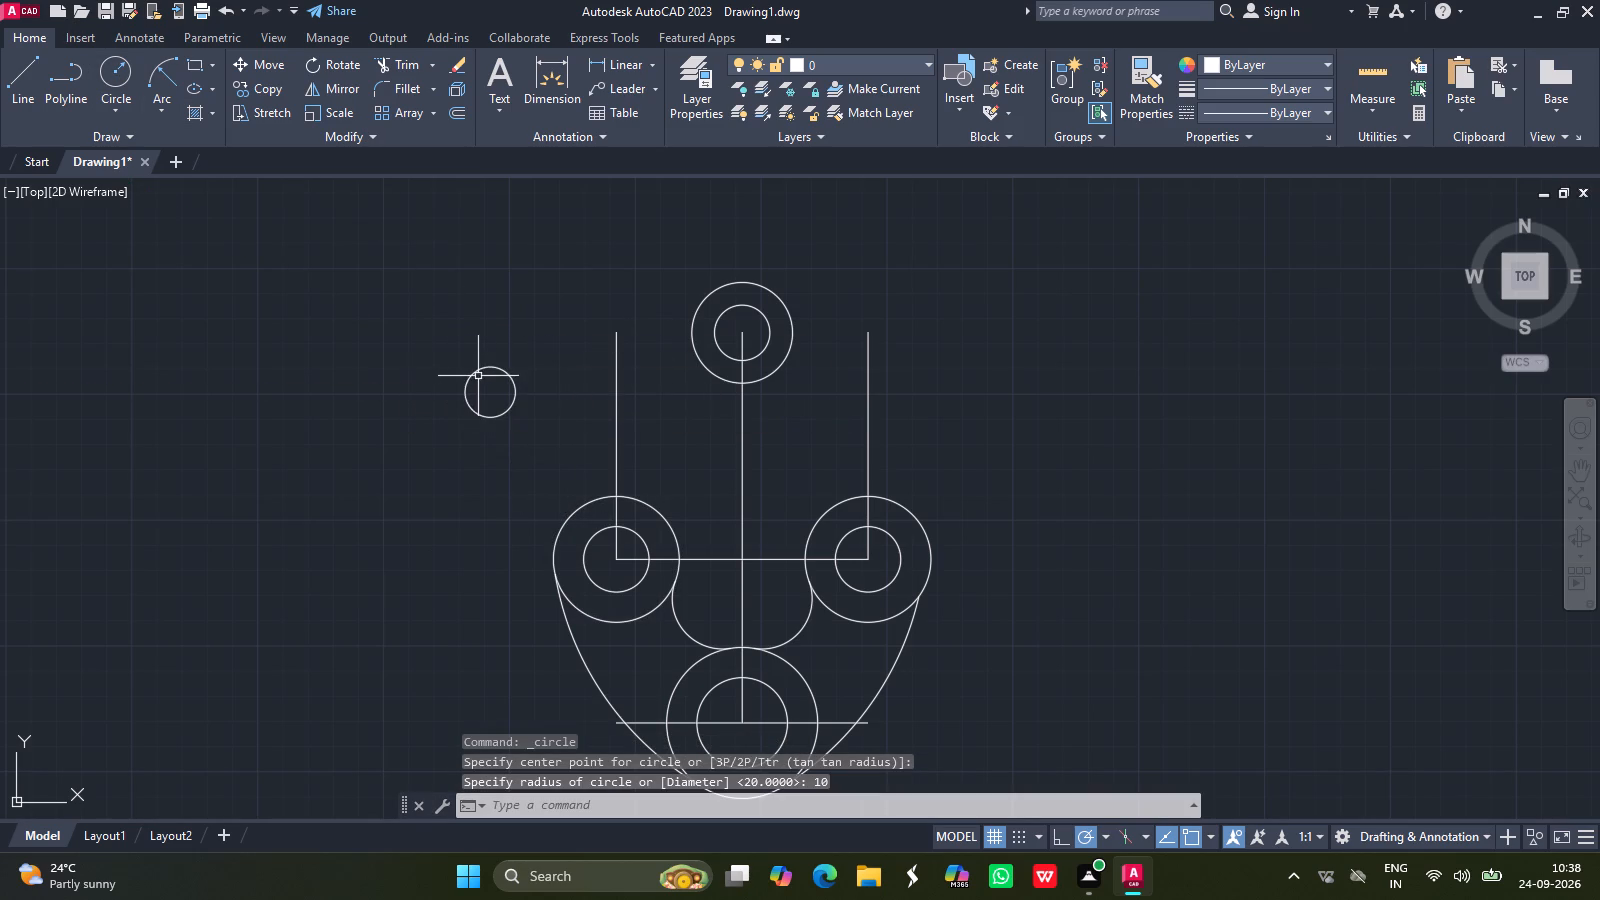
{"action": "left_click", "coordinate": [494, 367]}
{"action": "type", "text": "move"}
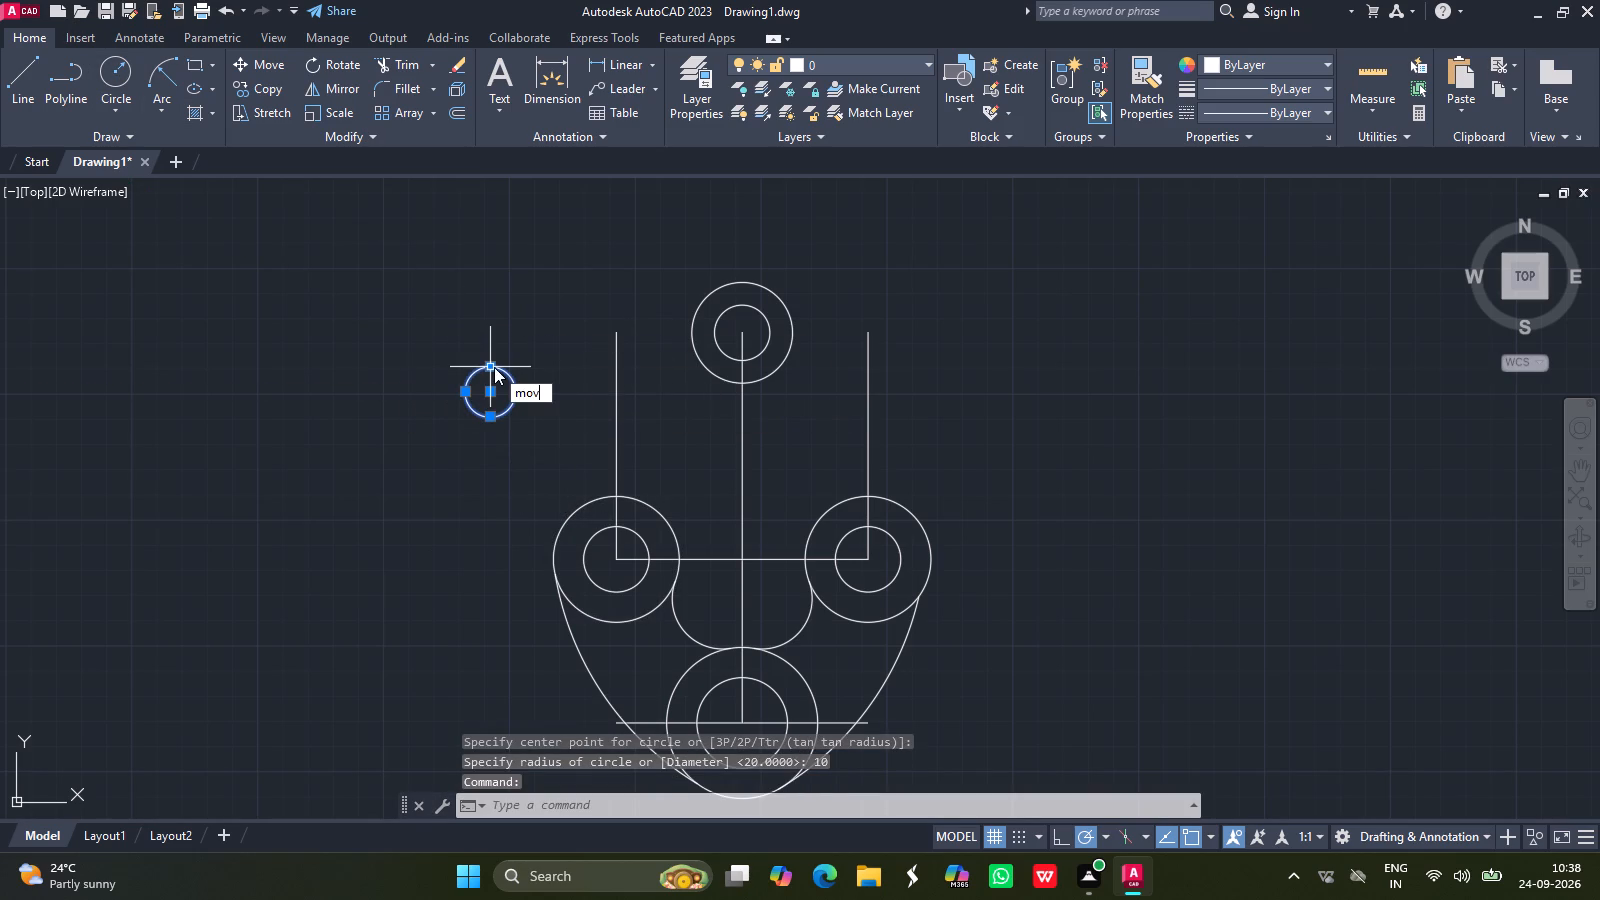
{"action": "key", "text": "Return"}
{"action": "left_click_drag", "start_coordinate": [494, 389], "coordinate": [549, 382]}
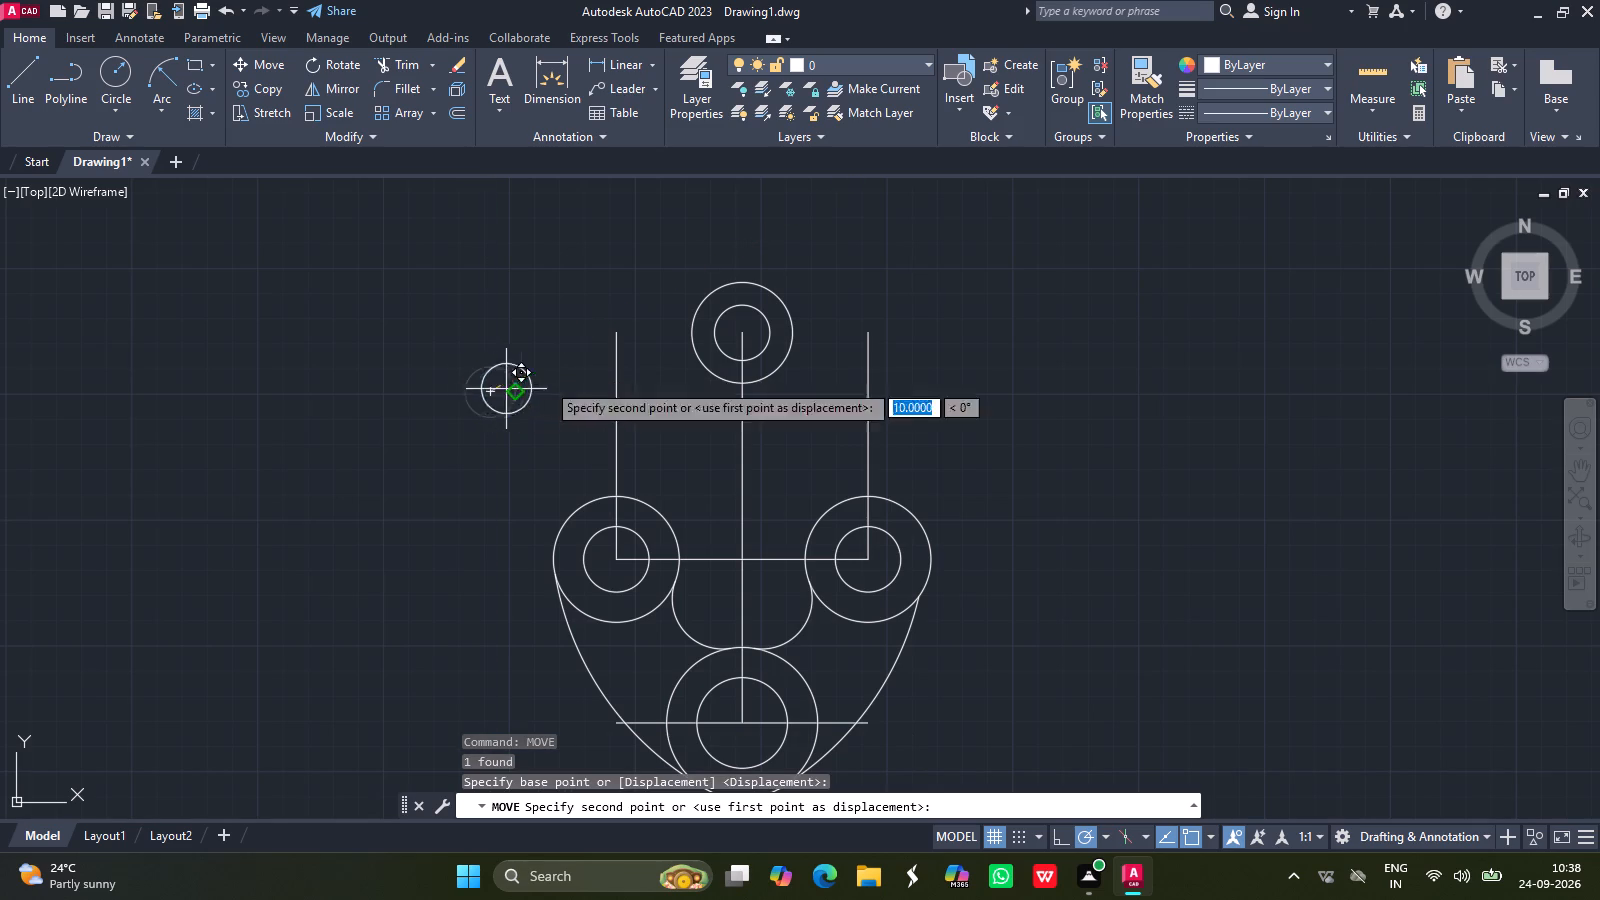
{"action": "left_click_drag", "start_coordinate": [549, 382], "coordinate": [615, 365]}
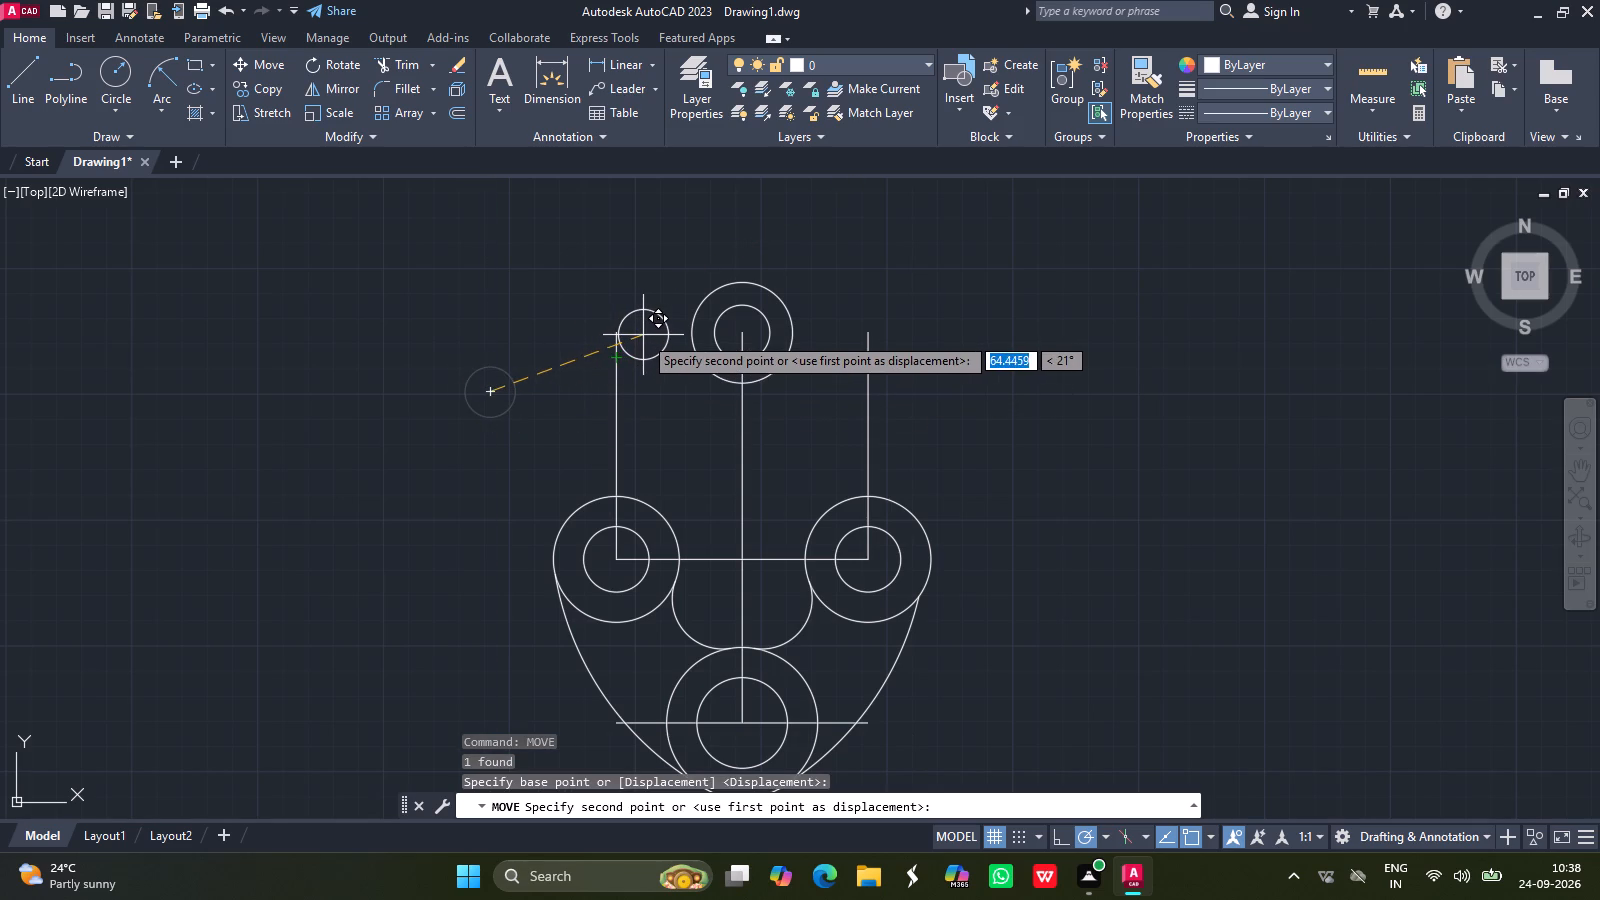
{"action": "left_click", "coordinate": [643, 335]}
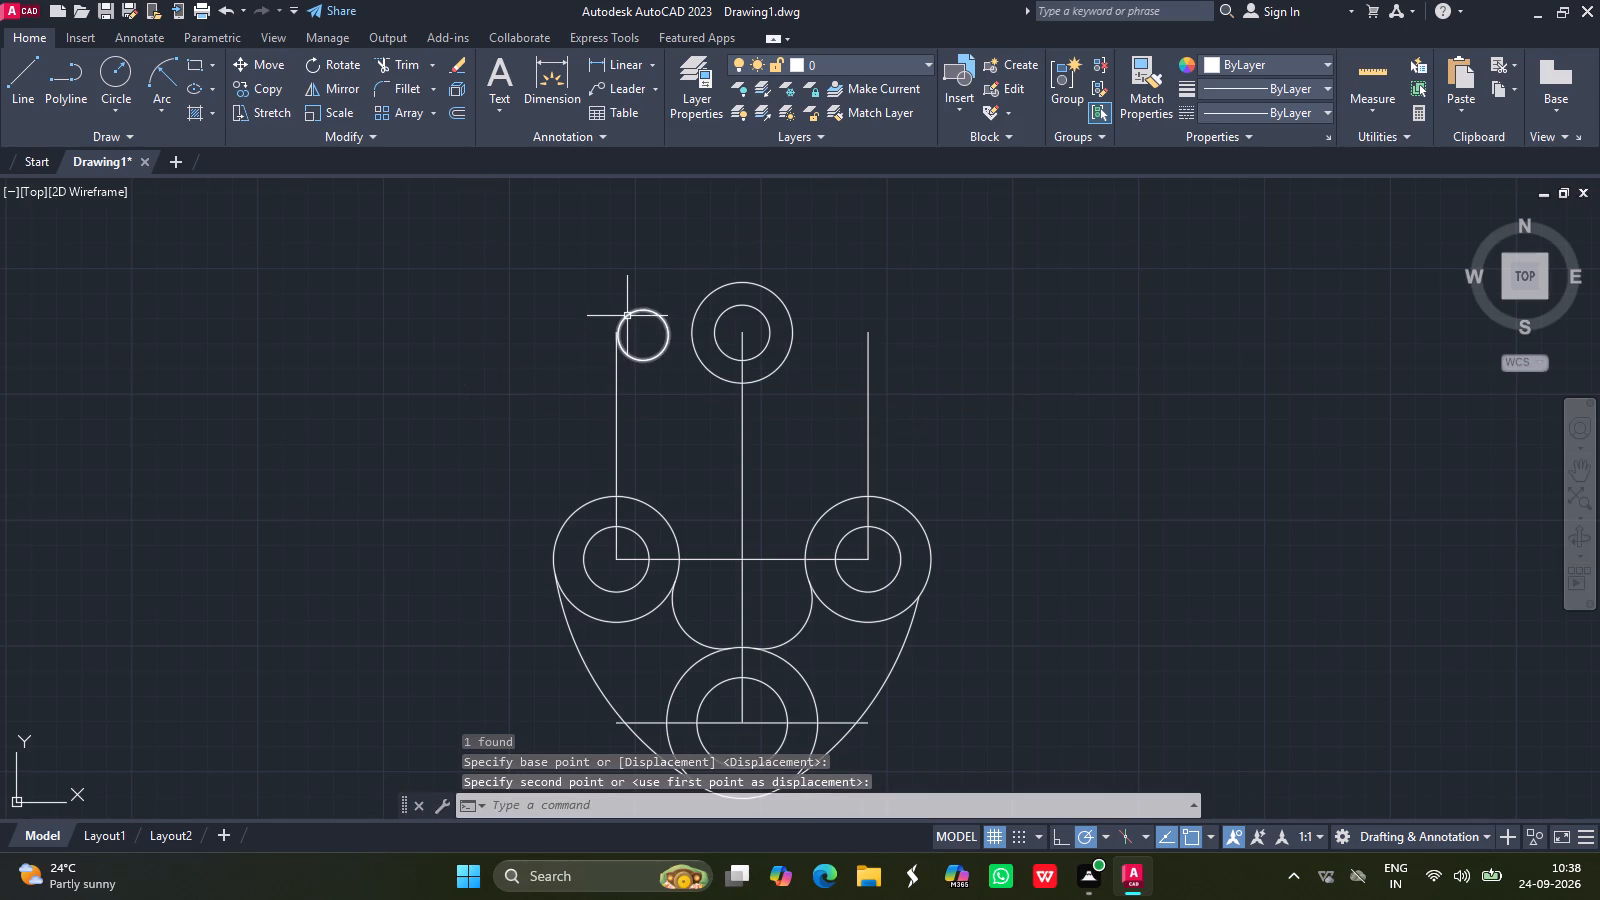
Move the left radius 10 circle about 2.3 units down and to the left, at a 240° angle.
{"action": "left_click", "coordinate": [627, 316]}
{"action": "type", "text": "move"}
{"action": "key", "text": "Return"}
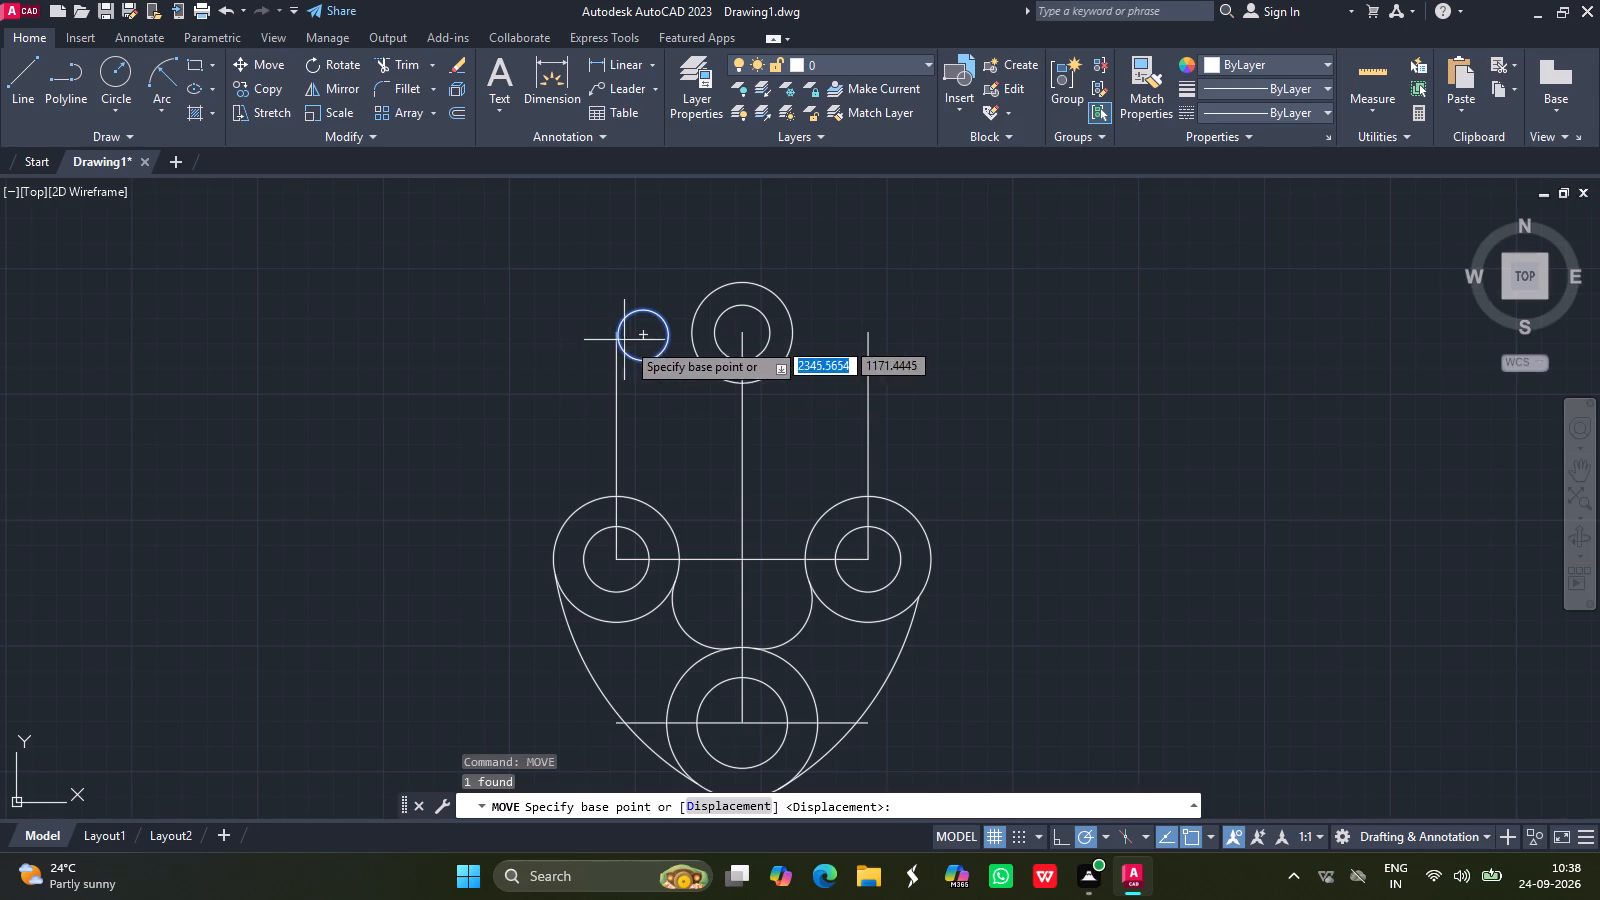
{"action": "left_click", "coordinate": [642, 335]}
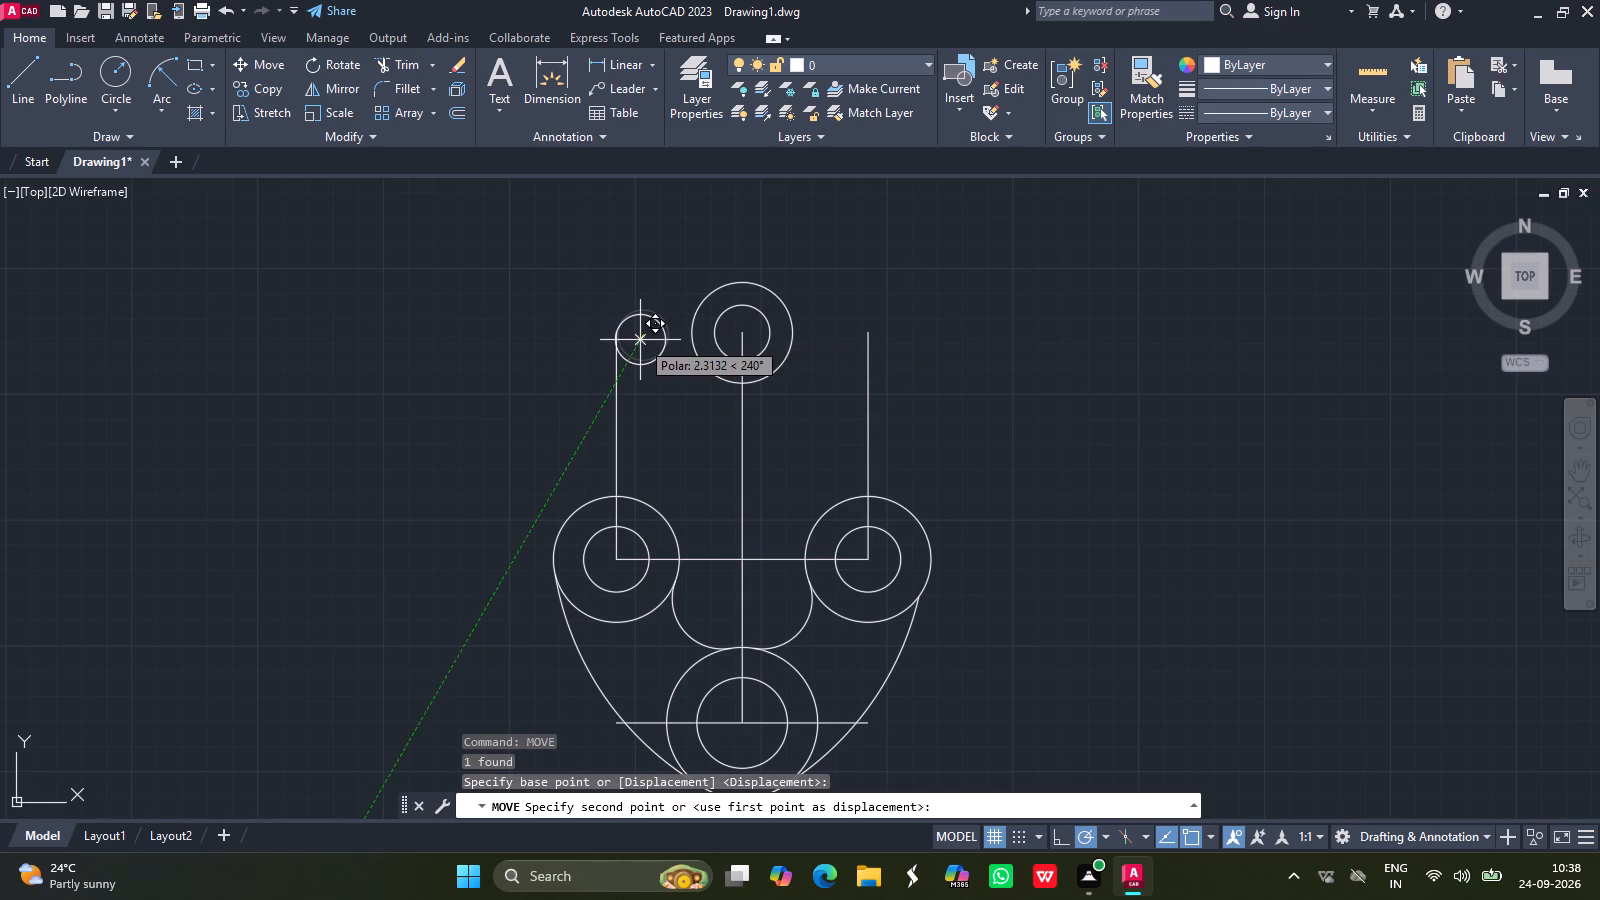
{"action": "left_click", "coordinate": [640, 340]}
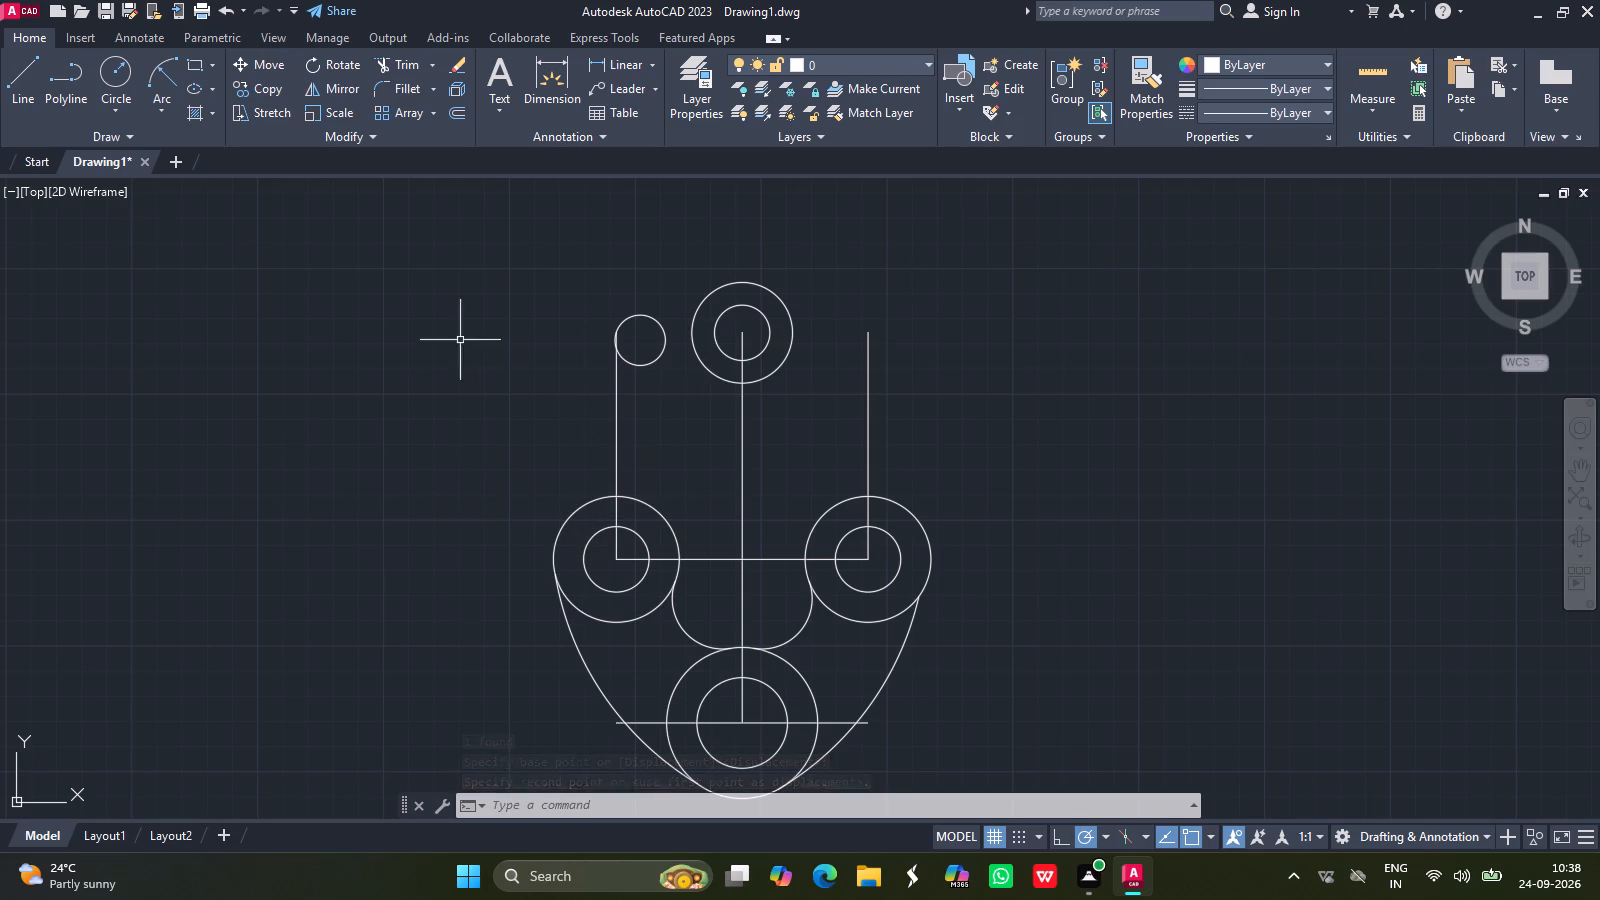
Draw another radius 10 circle and move it against the inner side of the right vertical line's upper end.
{"action": "left_click", "coordinate": [115, 78]}
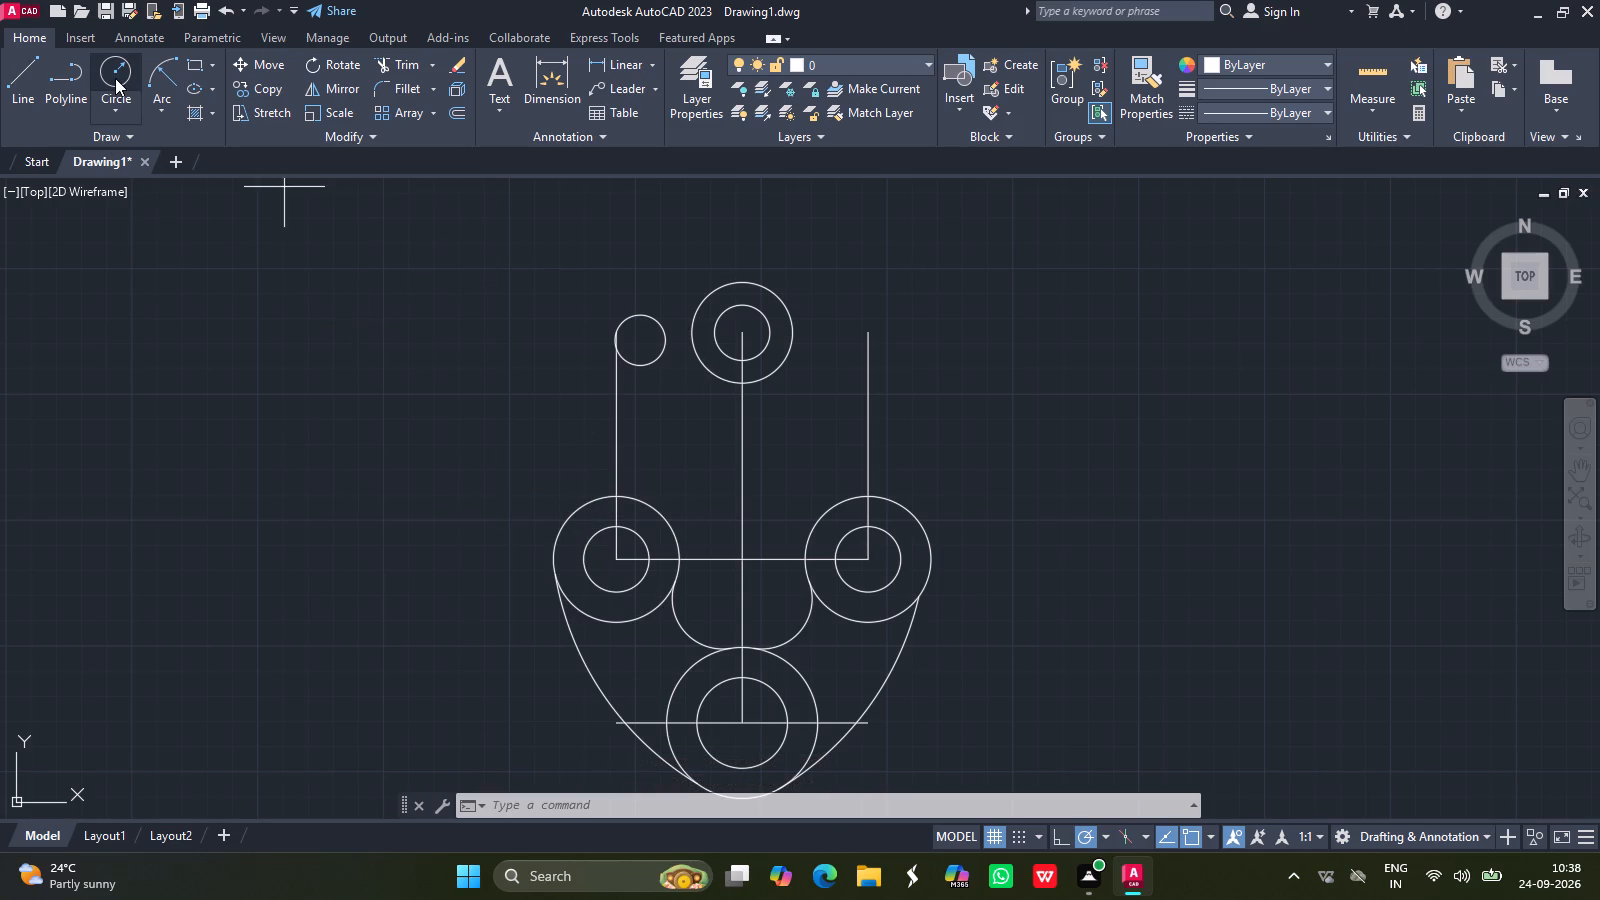
{"action": "left_click_drag", "start_coordinate": [461, 422], "coordinate": [461, 363]}
{"action": "type", "text": "10"}
{"action": "key", "text": "Return"}
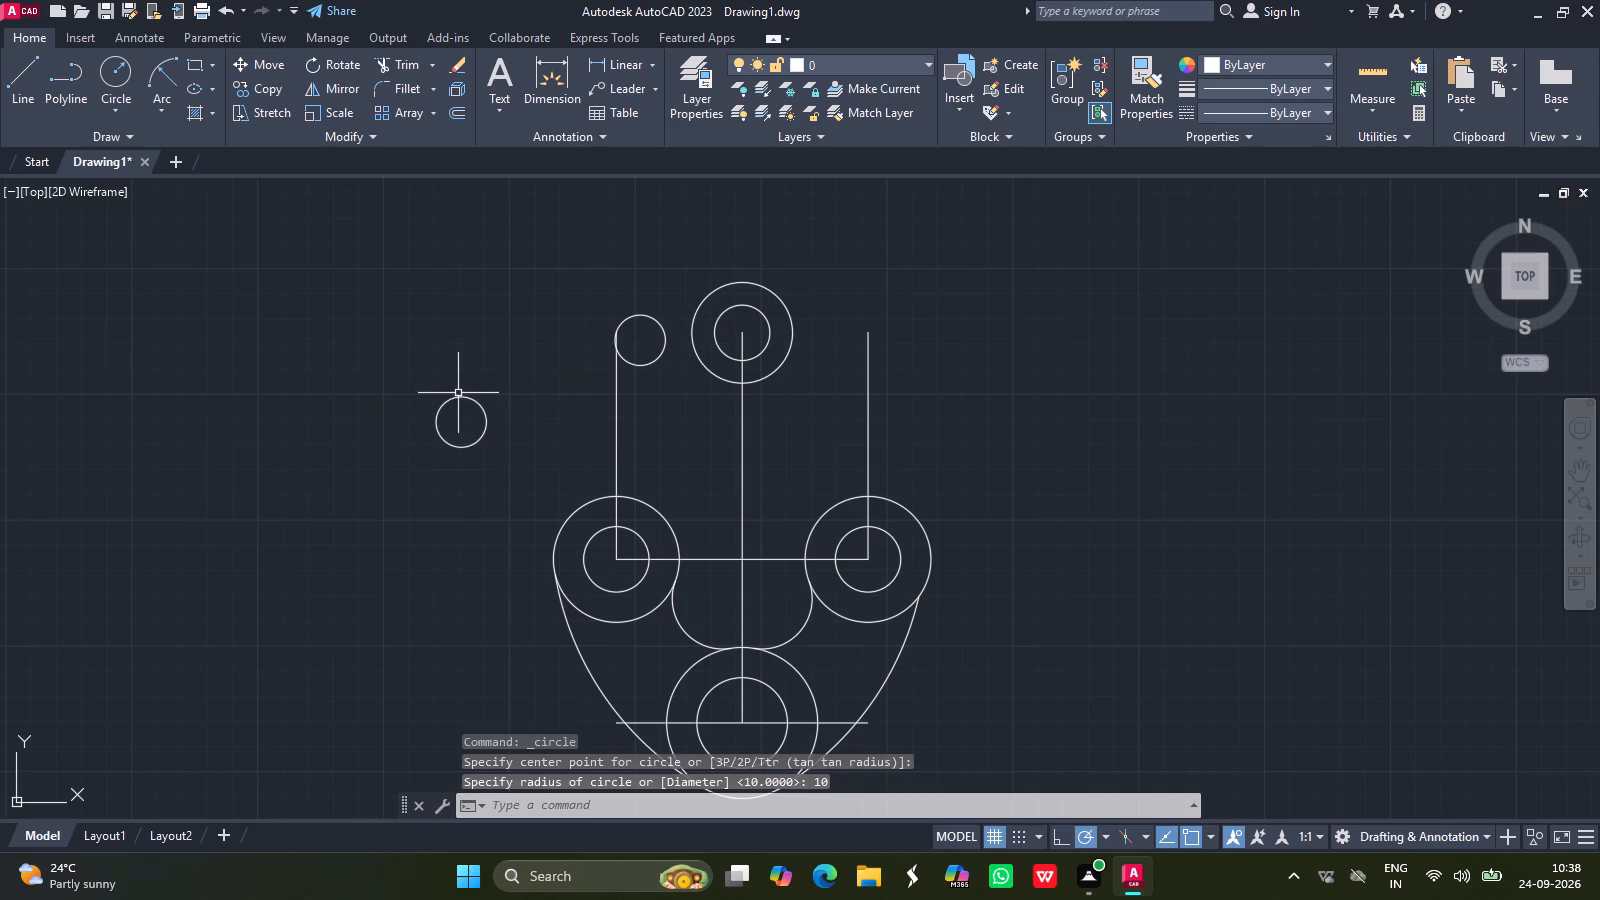
{"action": "left_click", "coordinate": [462, 400]}
{"action": "type", "text": "move"}
{"action": "key", "text": "Return"}
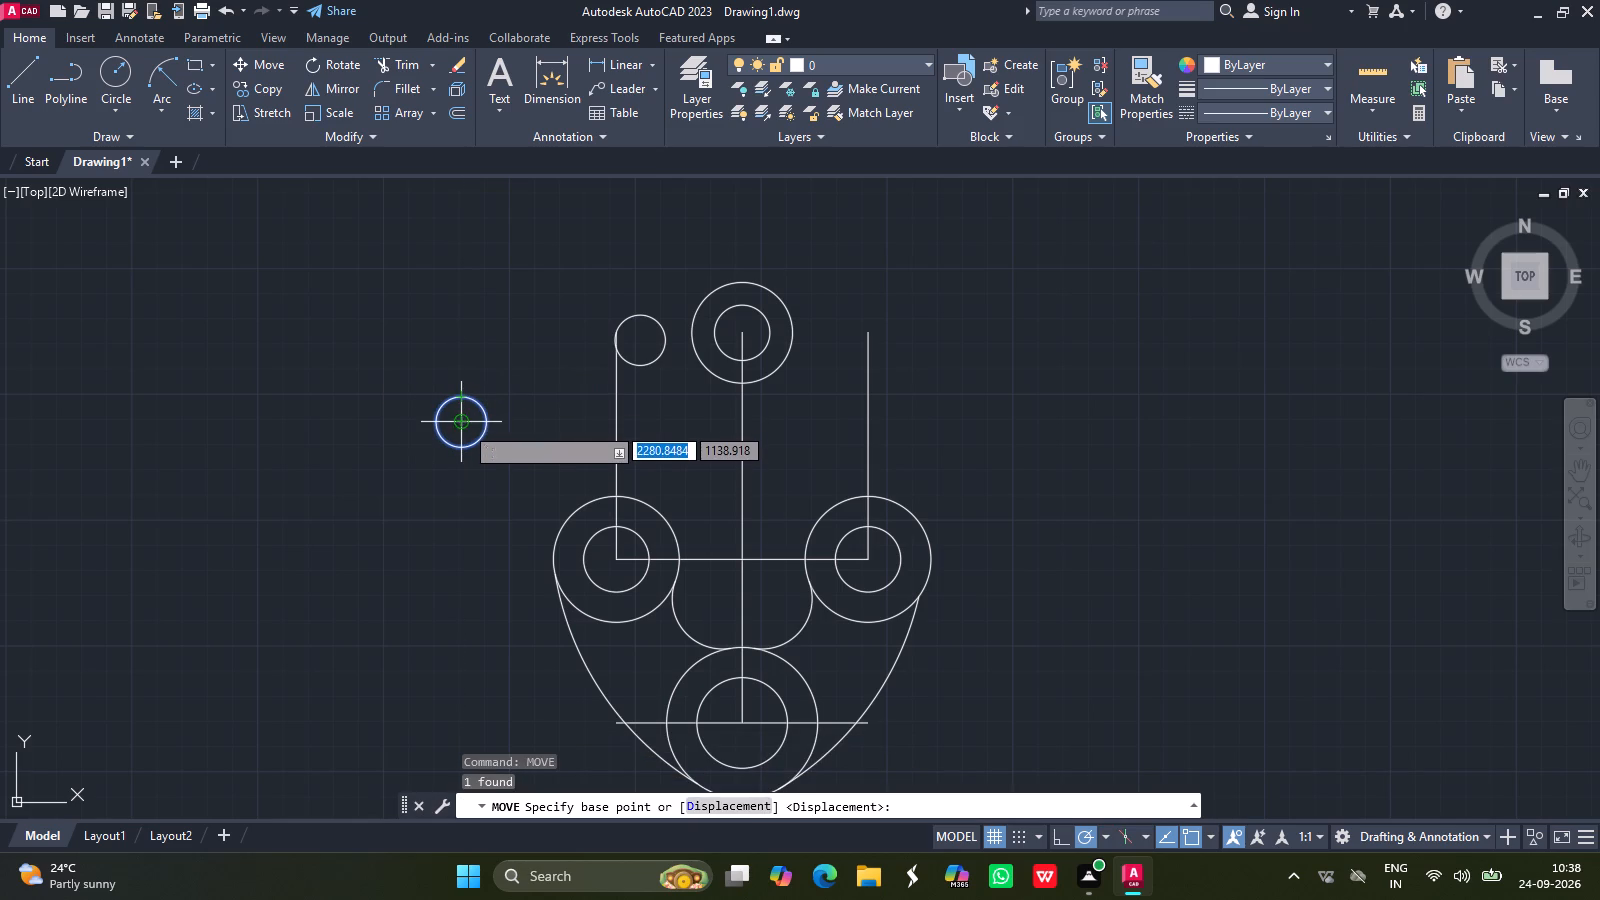
{"action": "left_click_drag", "start_coordinate": [463, 420], "coordinate": [797, 343]}
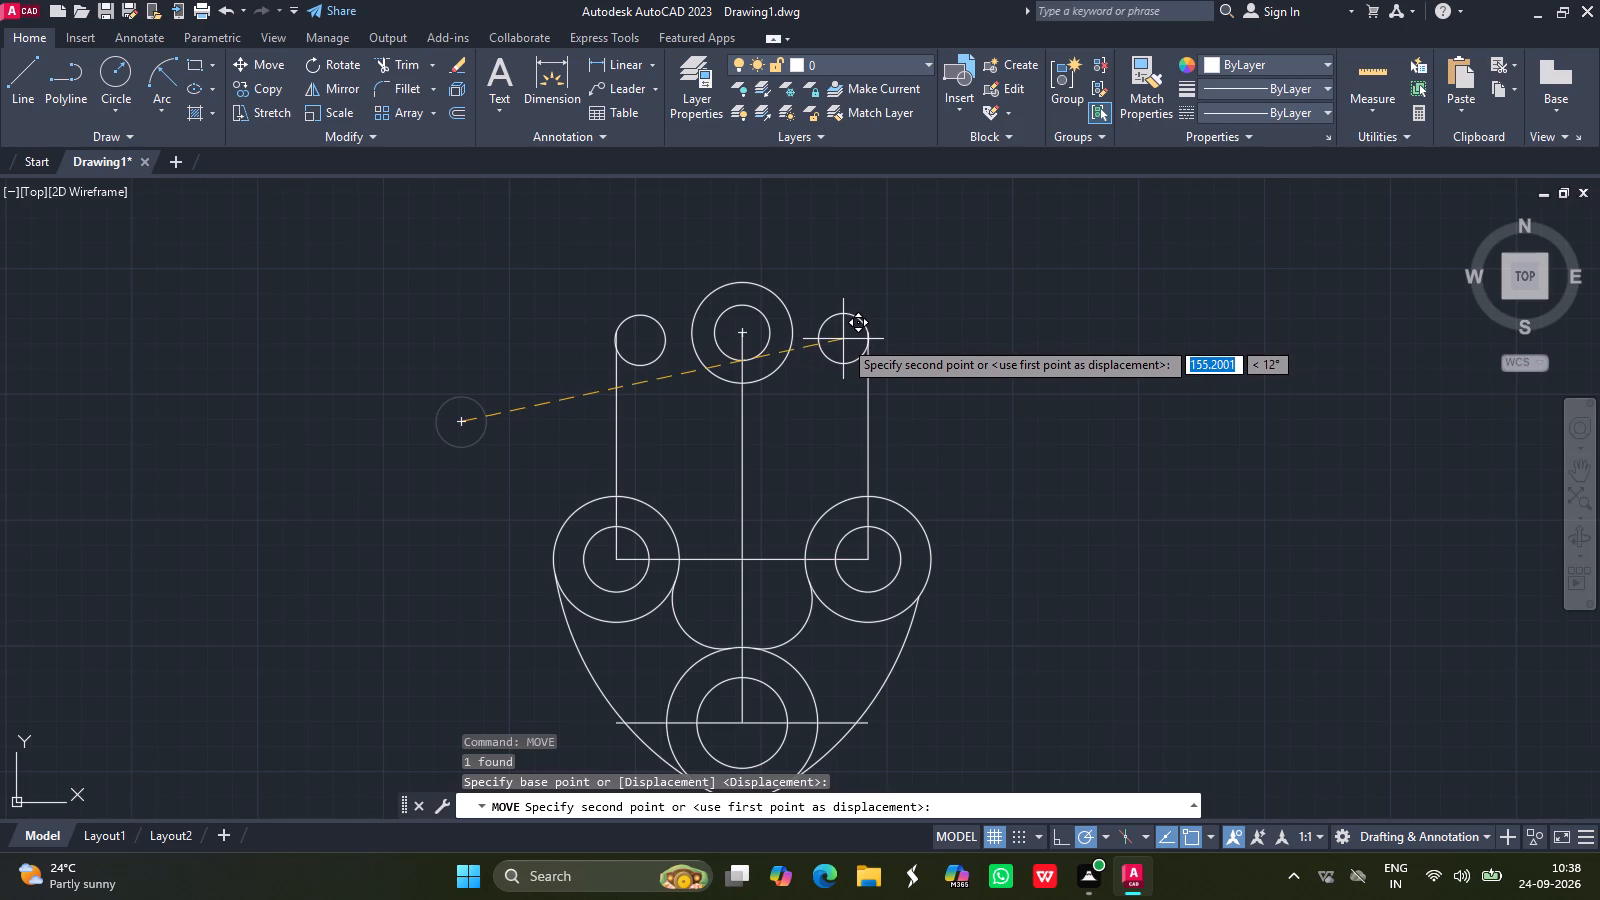
{"action": "left_click", "coordinate": [843, 339]}
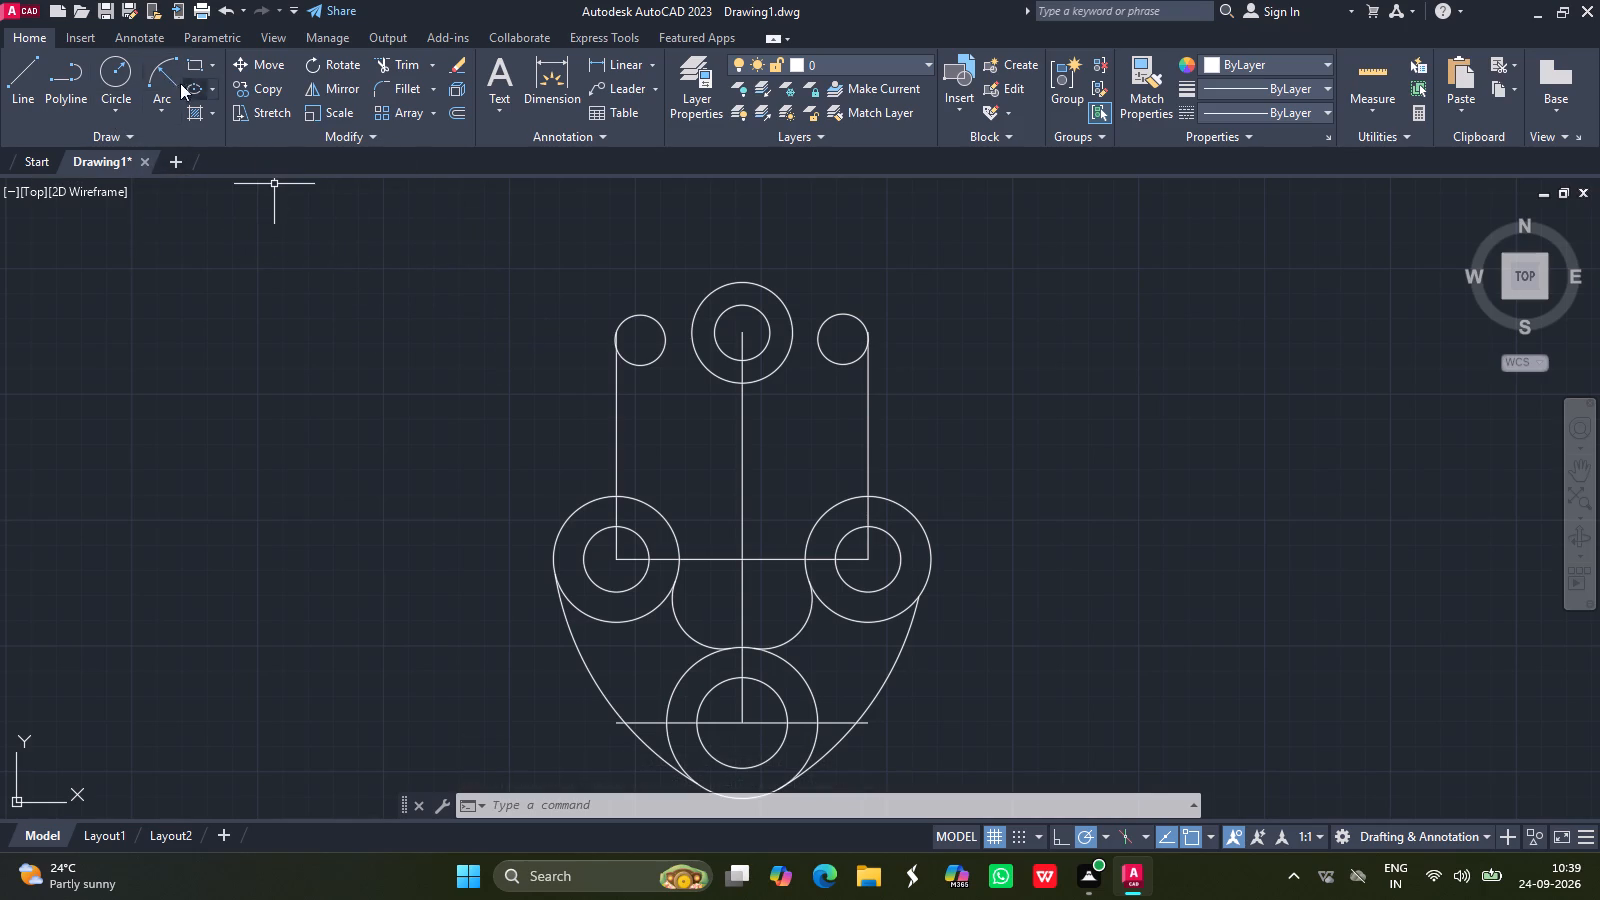
Add a radius 10 fillet between the top of the left radius 10 circle and the radius 20 circle's upper left side.
{"action": "left_click", "coordinate": [400, 89]}
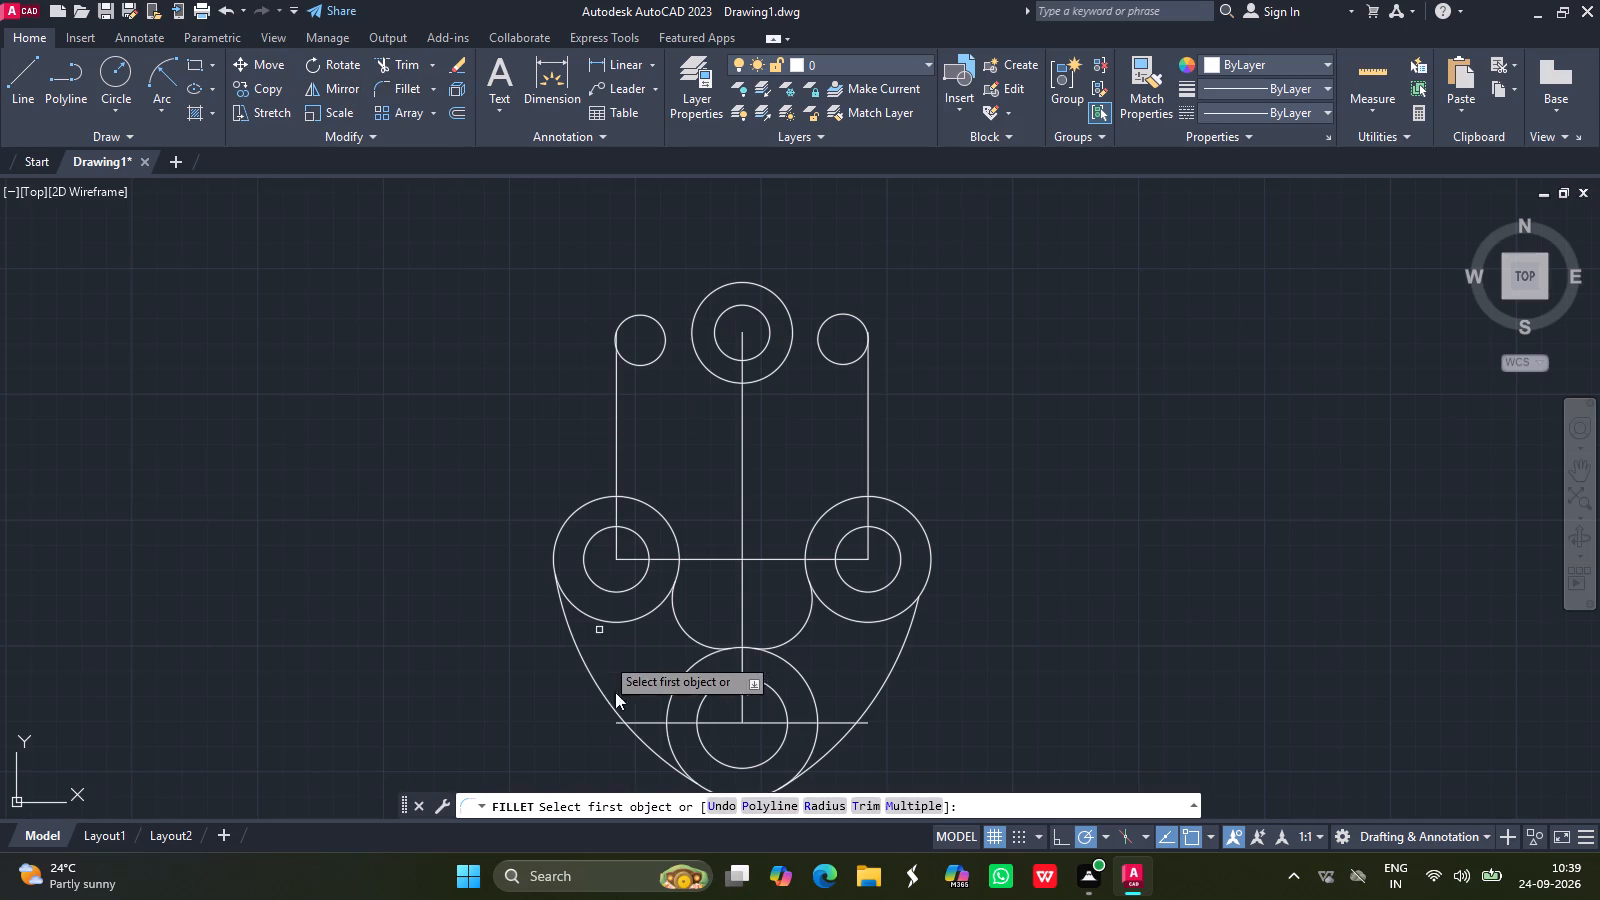
{"action": "left_click", "coordinate": [835, 813]}
{"action": "type", "text": "10"}
{"action": "key", "text": "Return"}
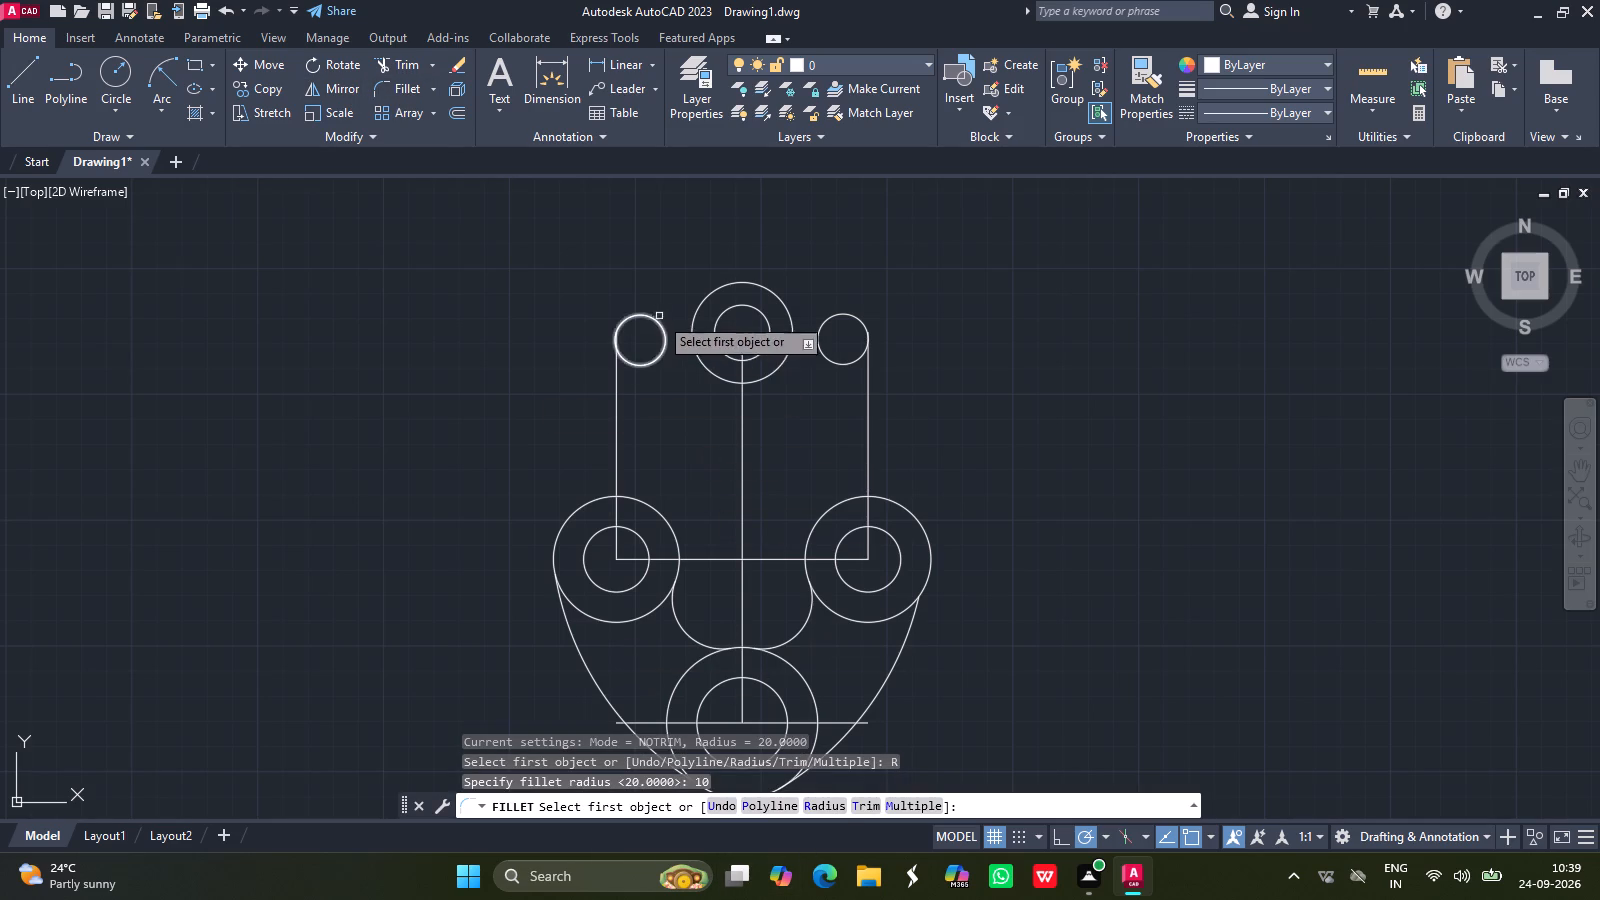
{"action": "left_click", "coordinate": [650, 315]}
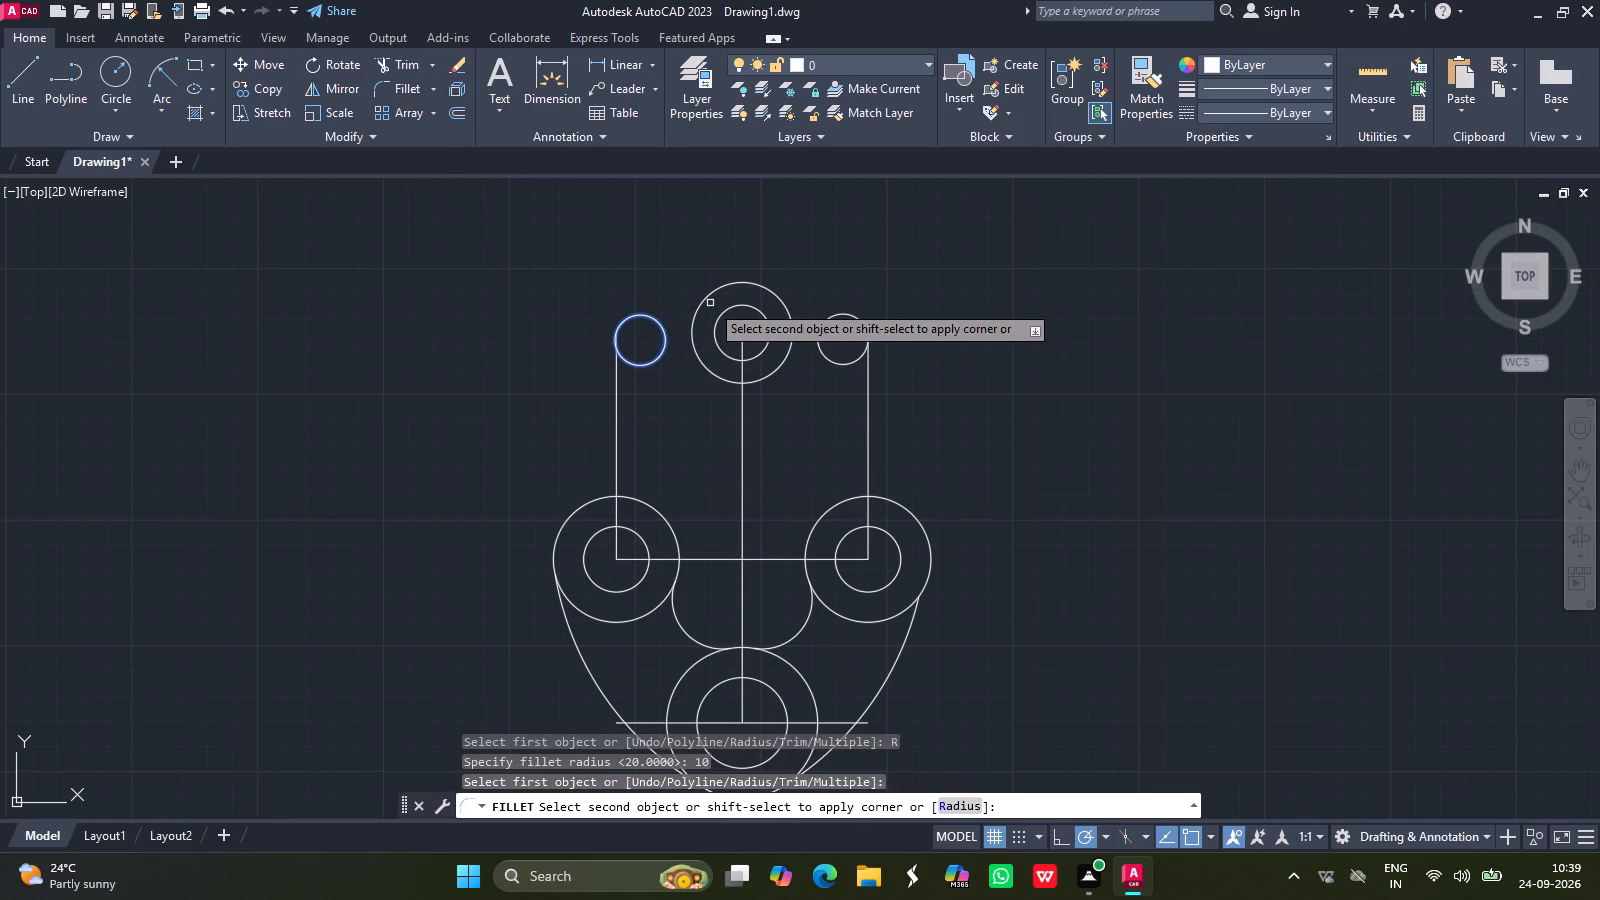
{"action": "left_click", "coordinate": [706, 296]}
{"action": "key", "text": "Return"}
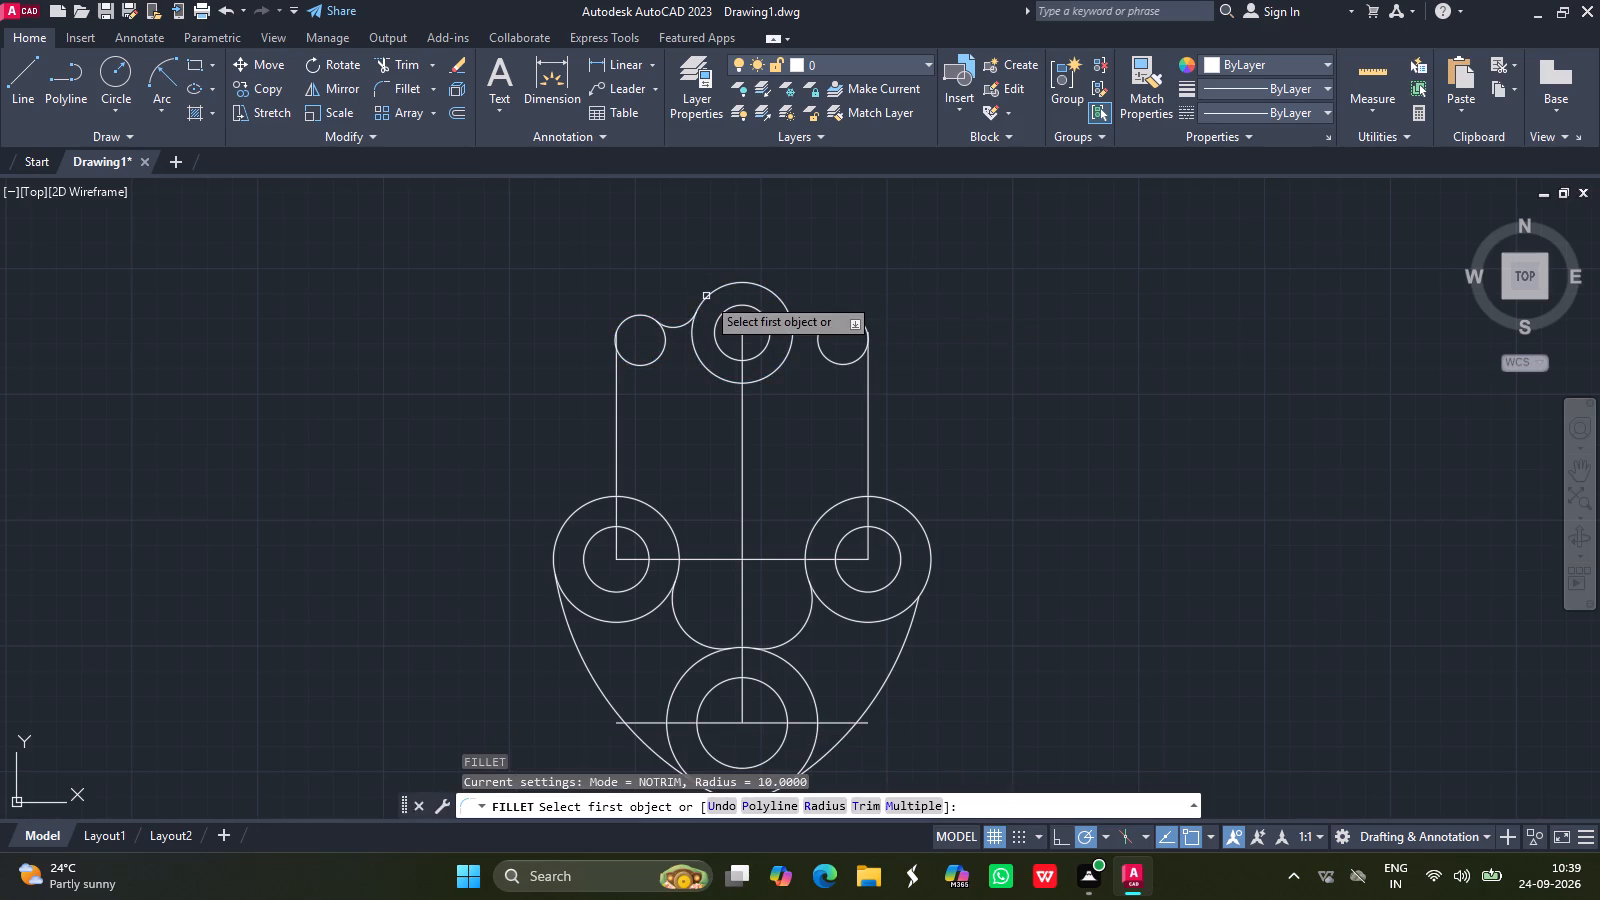
Add a radius 10 fillet between the radius 20 circle's upper right side and the top of the right radius 10 circle.
{"action": "left_click", "coordinate": [410, 90]}
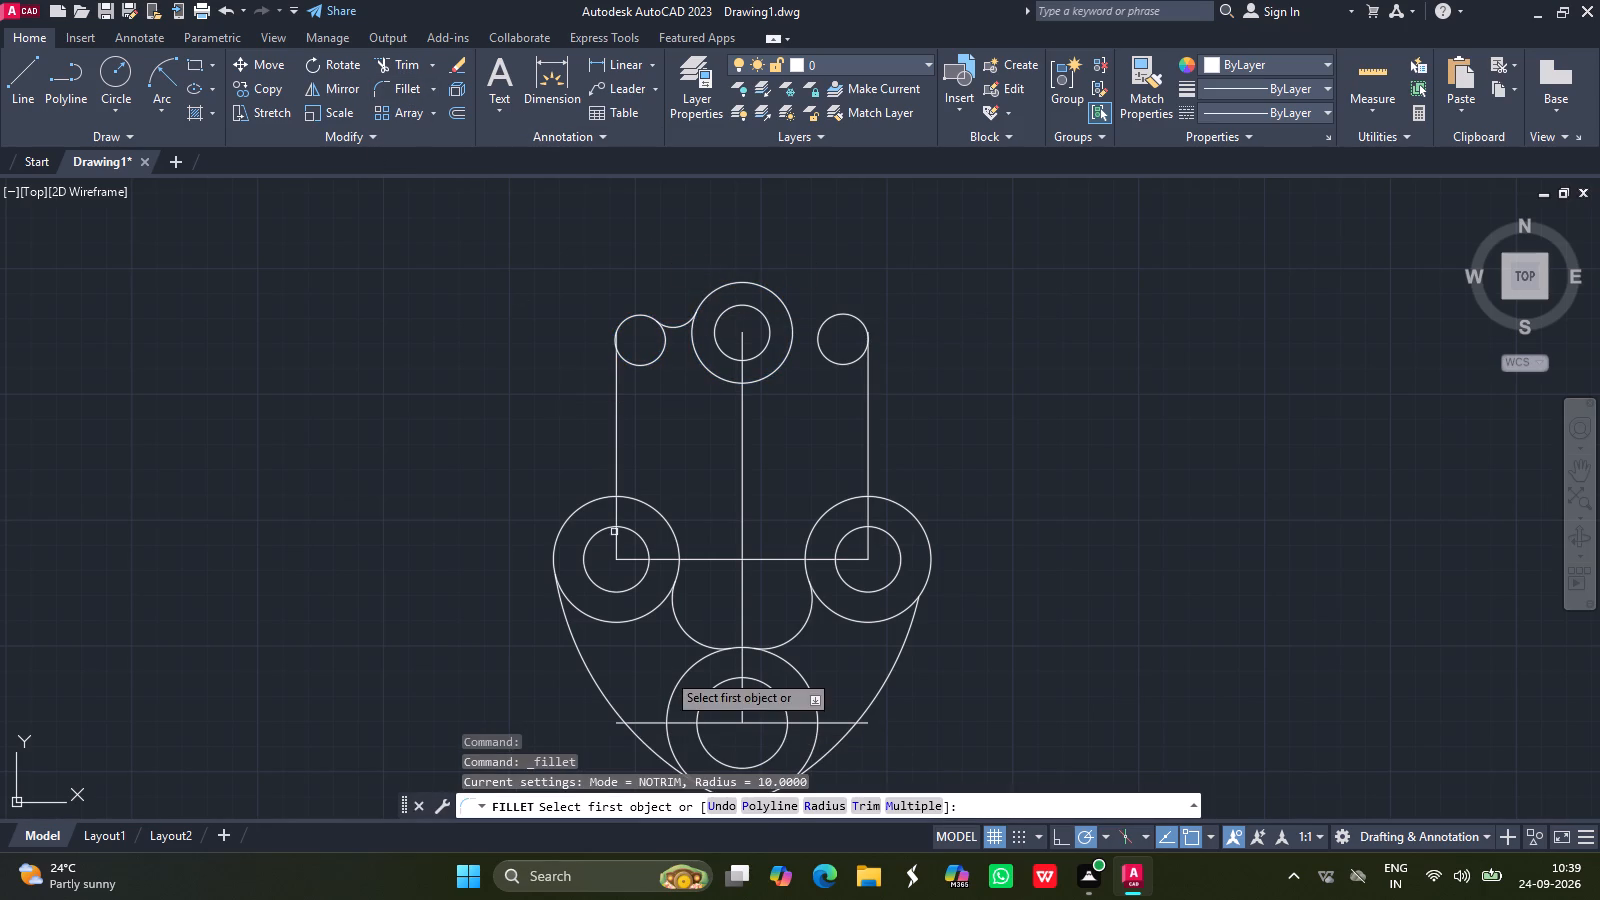
{"action": "left_click", "coordinate": [814, 805]}
{"action": "type", "text": "10"}
{"action": "key", "text": "Return"}
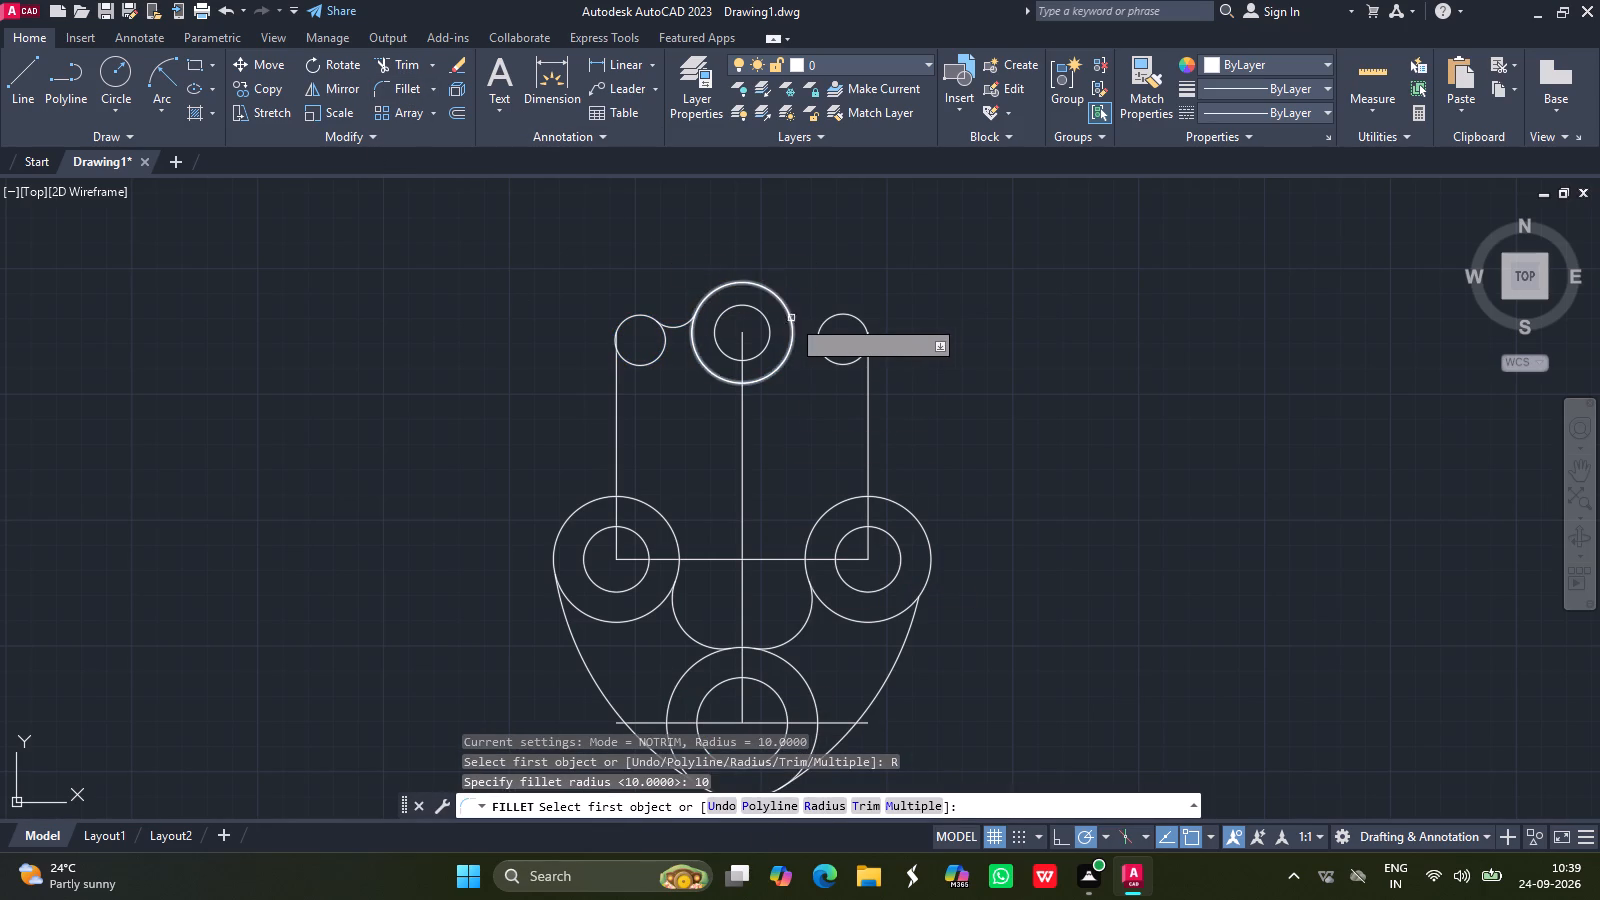
{"action": "left_click_drag", "start_coordinate": [788, 307], "coordinate": [822, 326]}
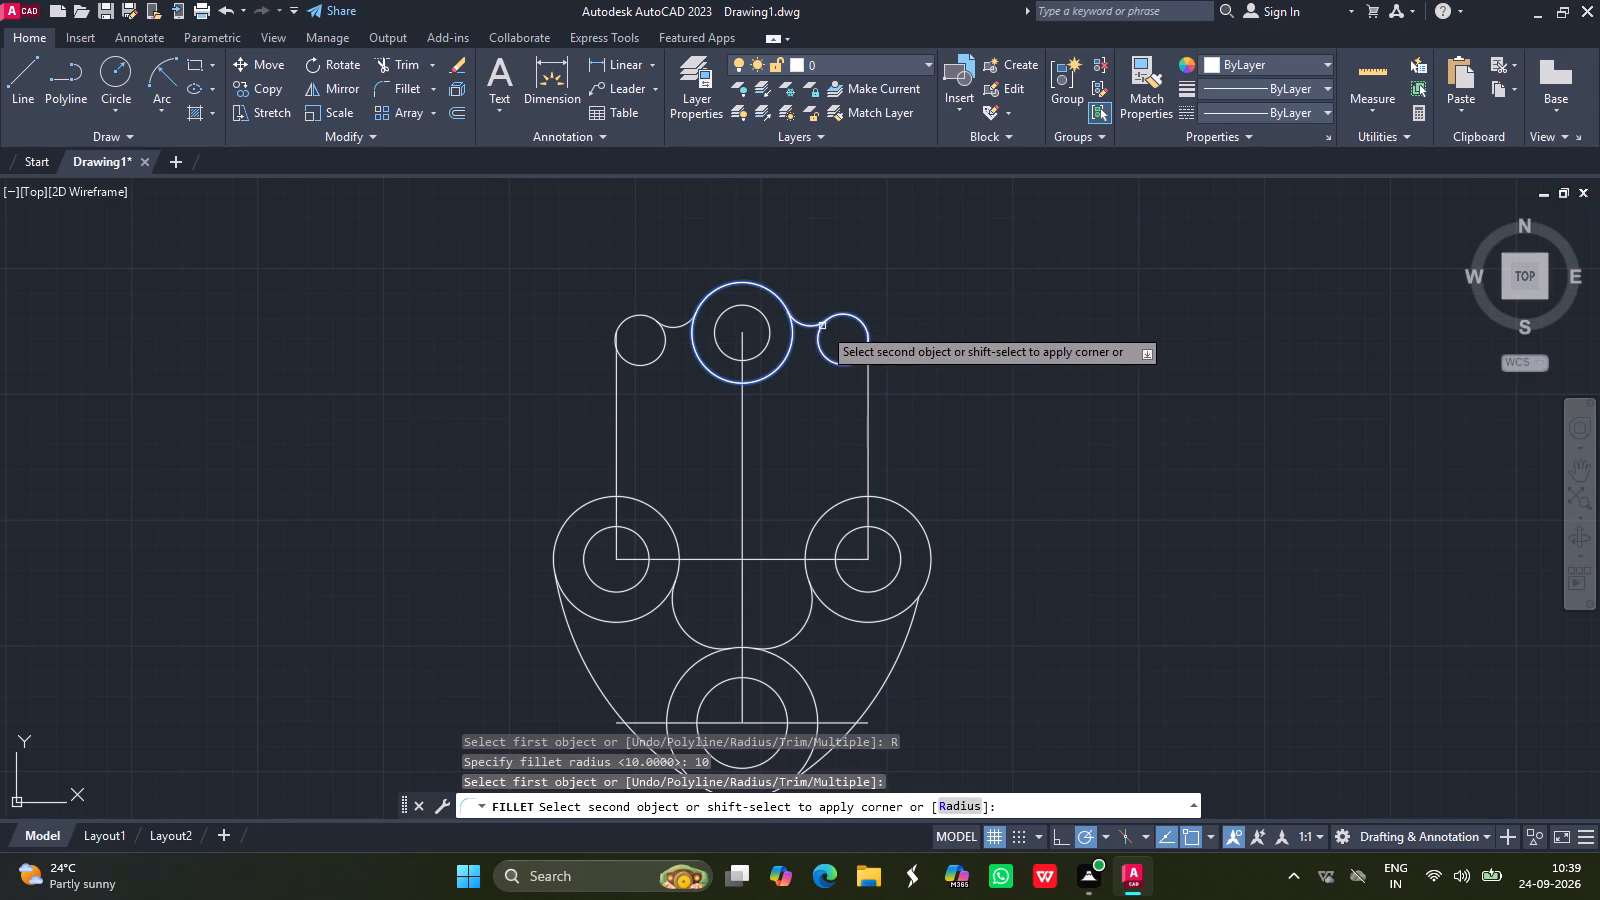
{"action": "left_click_drag", "start_coordinate": [822, 326], "coordinate": [825, 326]}
{"action": "left_click", "coordinate": [825, 326]}
{"action": "key", "text": "Return"}
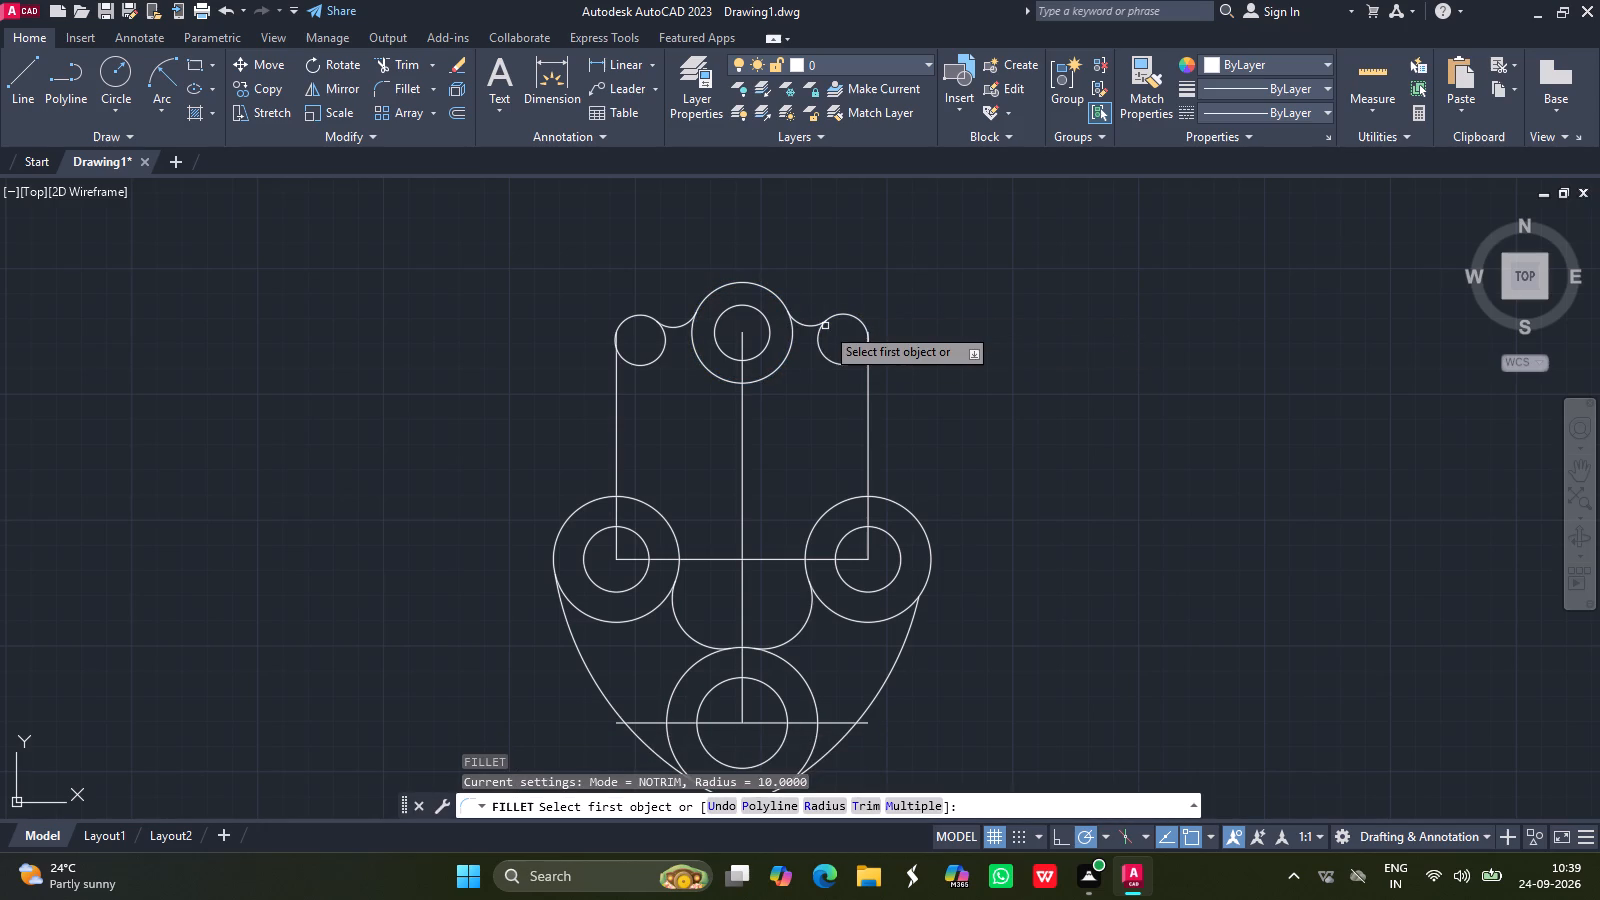
{"action": "key", "text": "Return"}
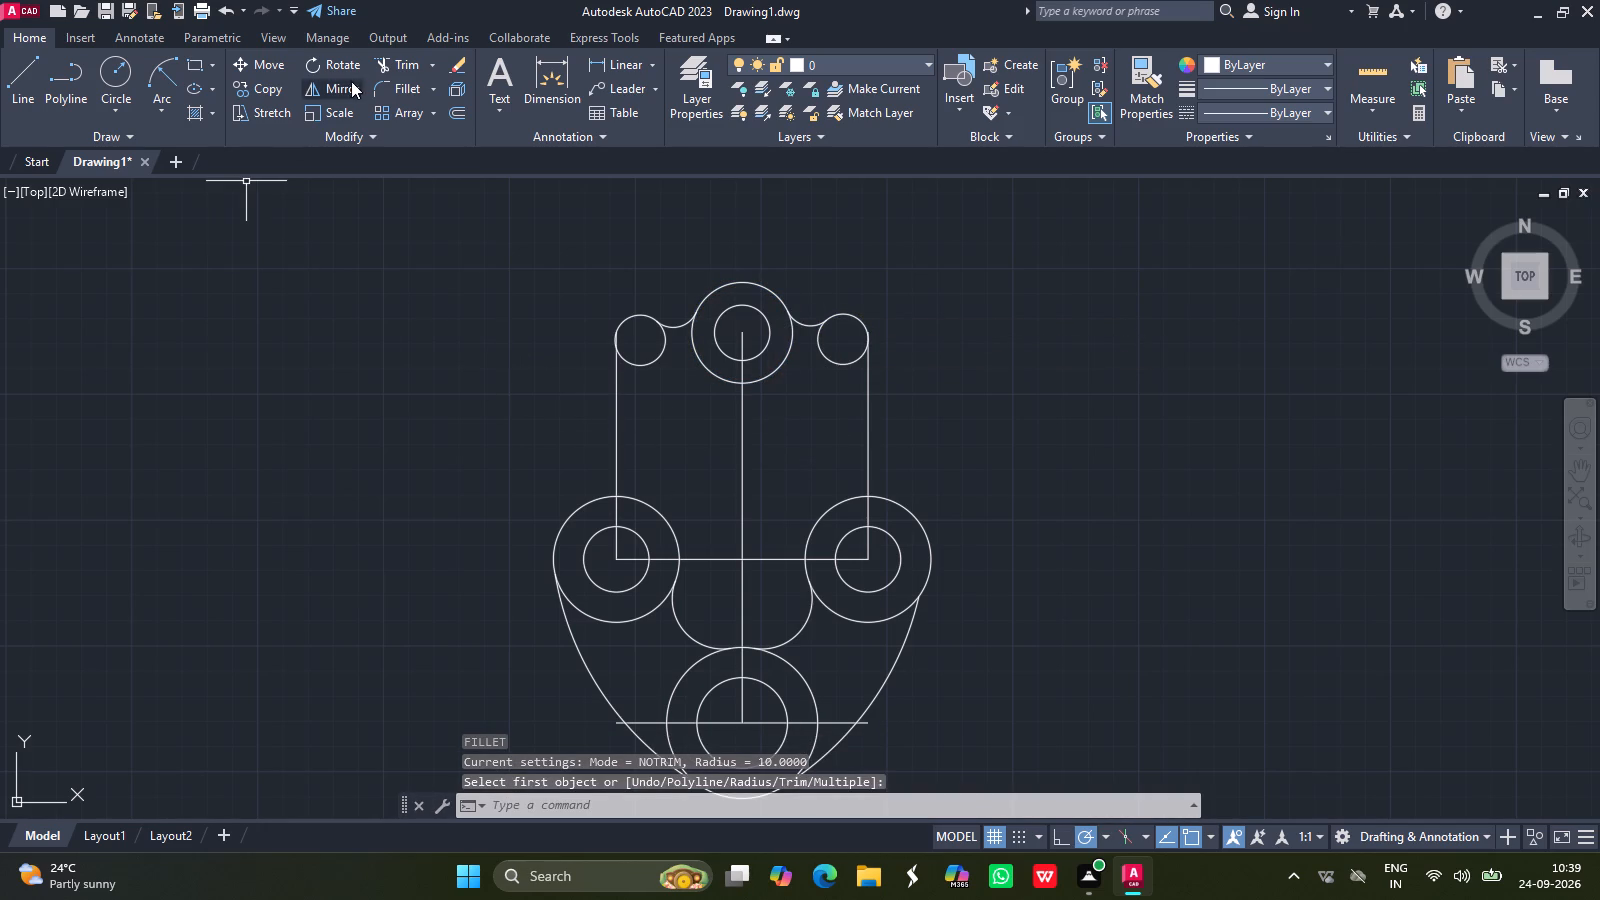
Trim away the lower inner portions of the left and right radius 10 circles, leaving only their outer top arcs.
{"action": "left_click", "coordinate": [390, 69]}
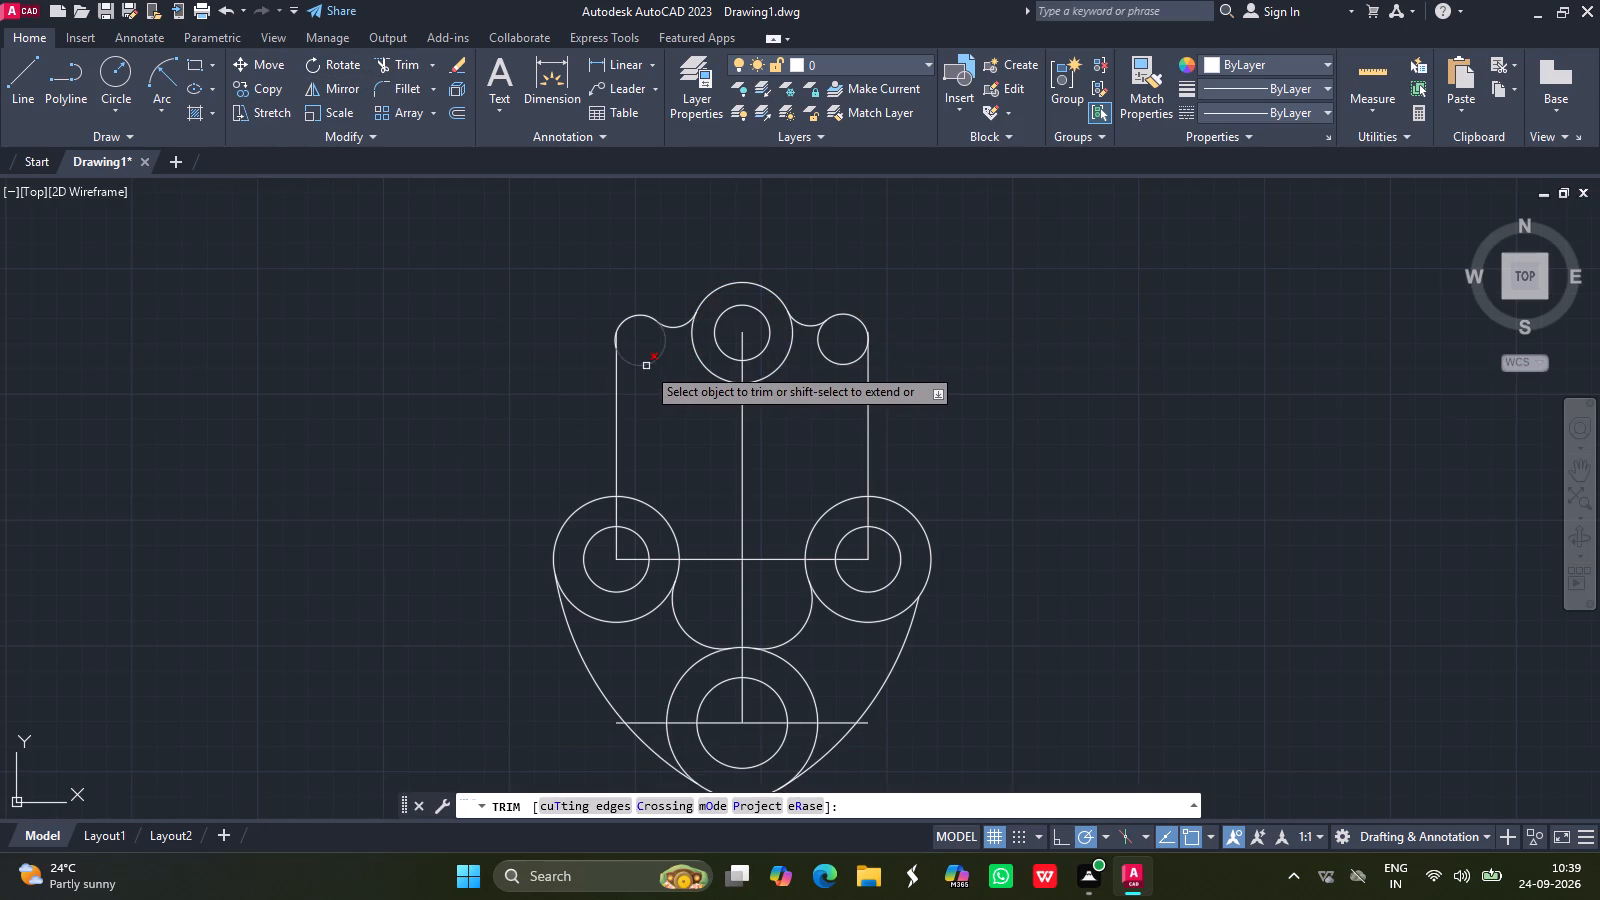
{"action": "left_click", "coordinate": [646, 366]}
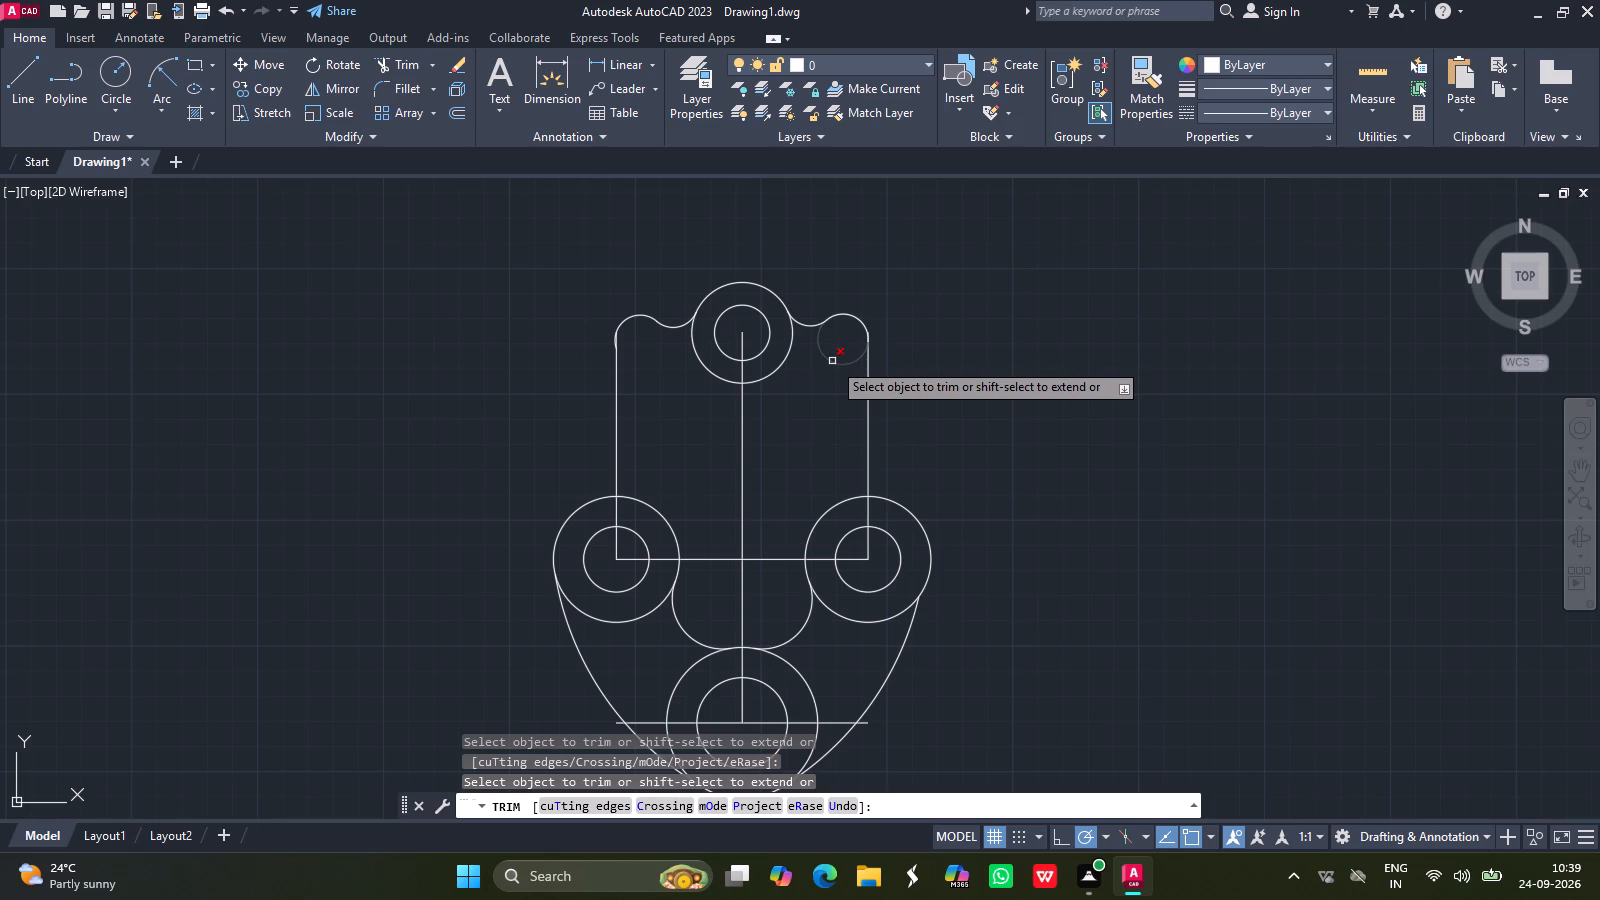
{"action": "left_click", "coordinate": [832, 361]}
{"action": "key", "text": "Return"}
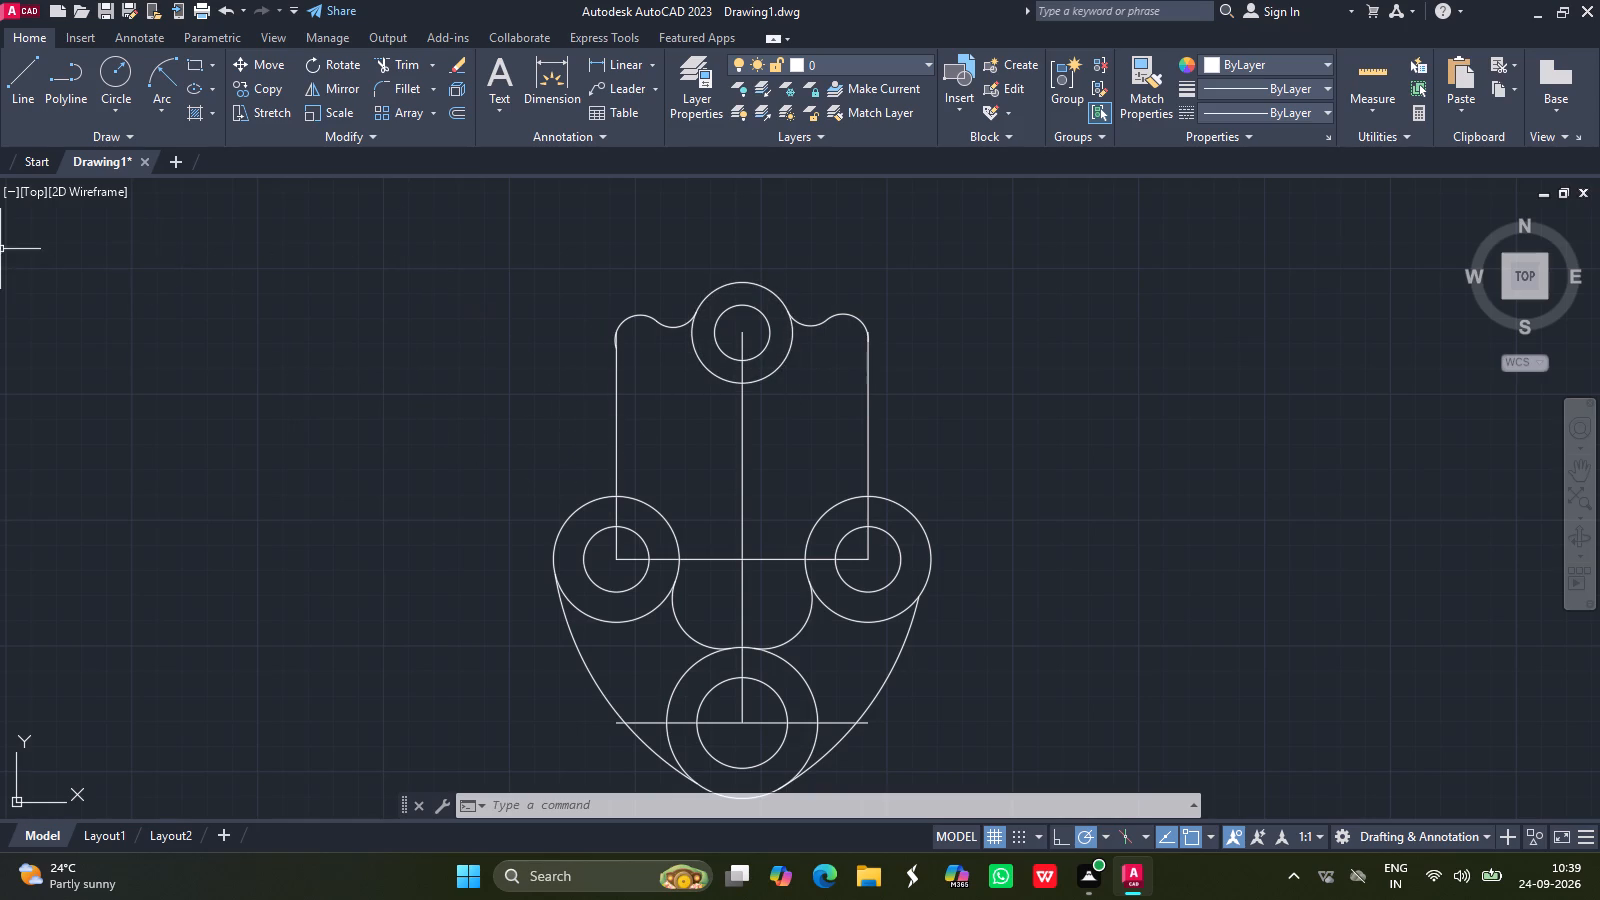
Draw a 100 unit horizontal line between the two vertical side lines, level with the bottom of the radius 20 circle.
{"action": "left_click", "coordinate": [25, 82]}
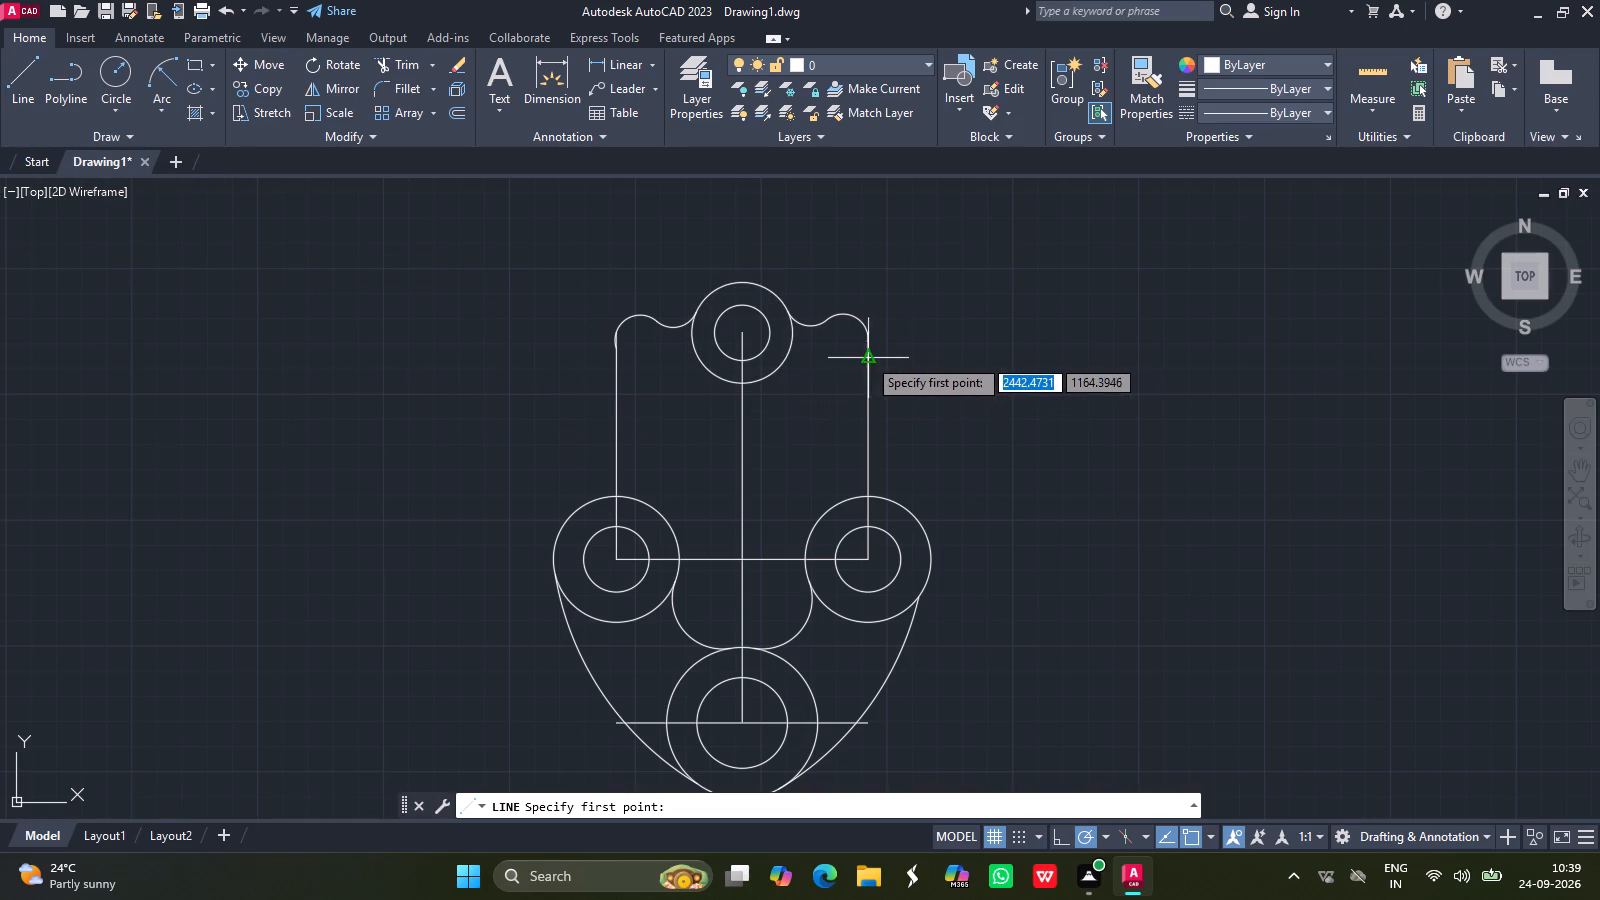
{"action": "left_click_drag", "start_coordinate": [868, 385], "coordinate": [630, 399]}
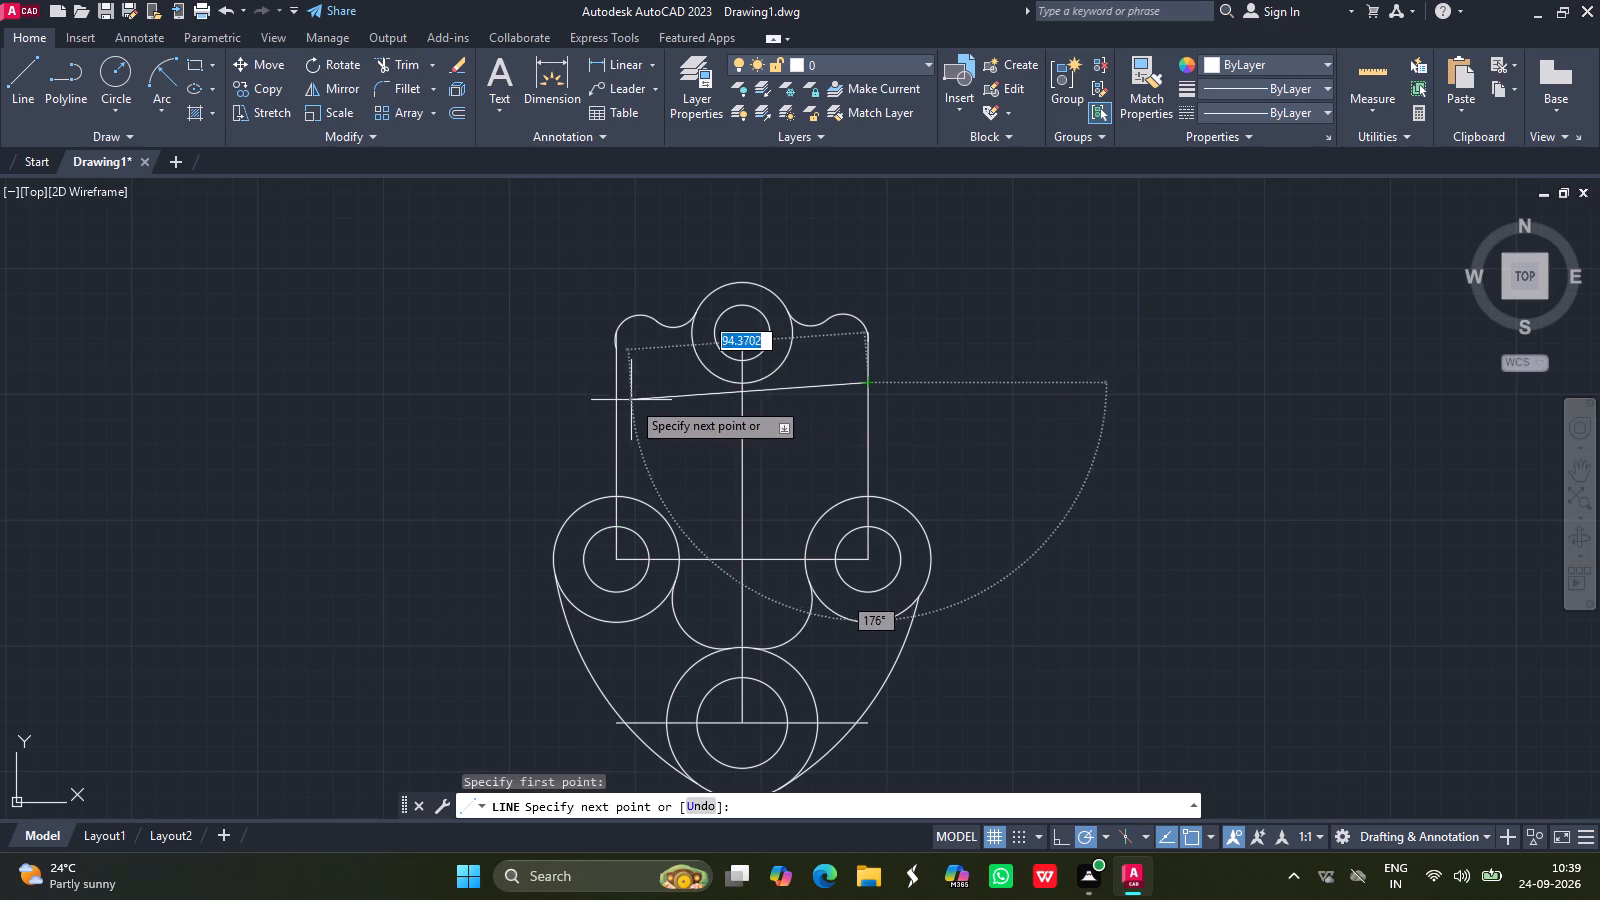
{"action": "left_click_drag", "start_coordinate": [630, 399], "coordinate": [617, 382]}
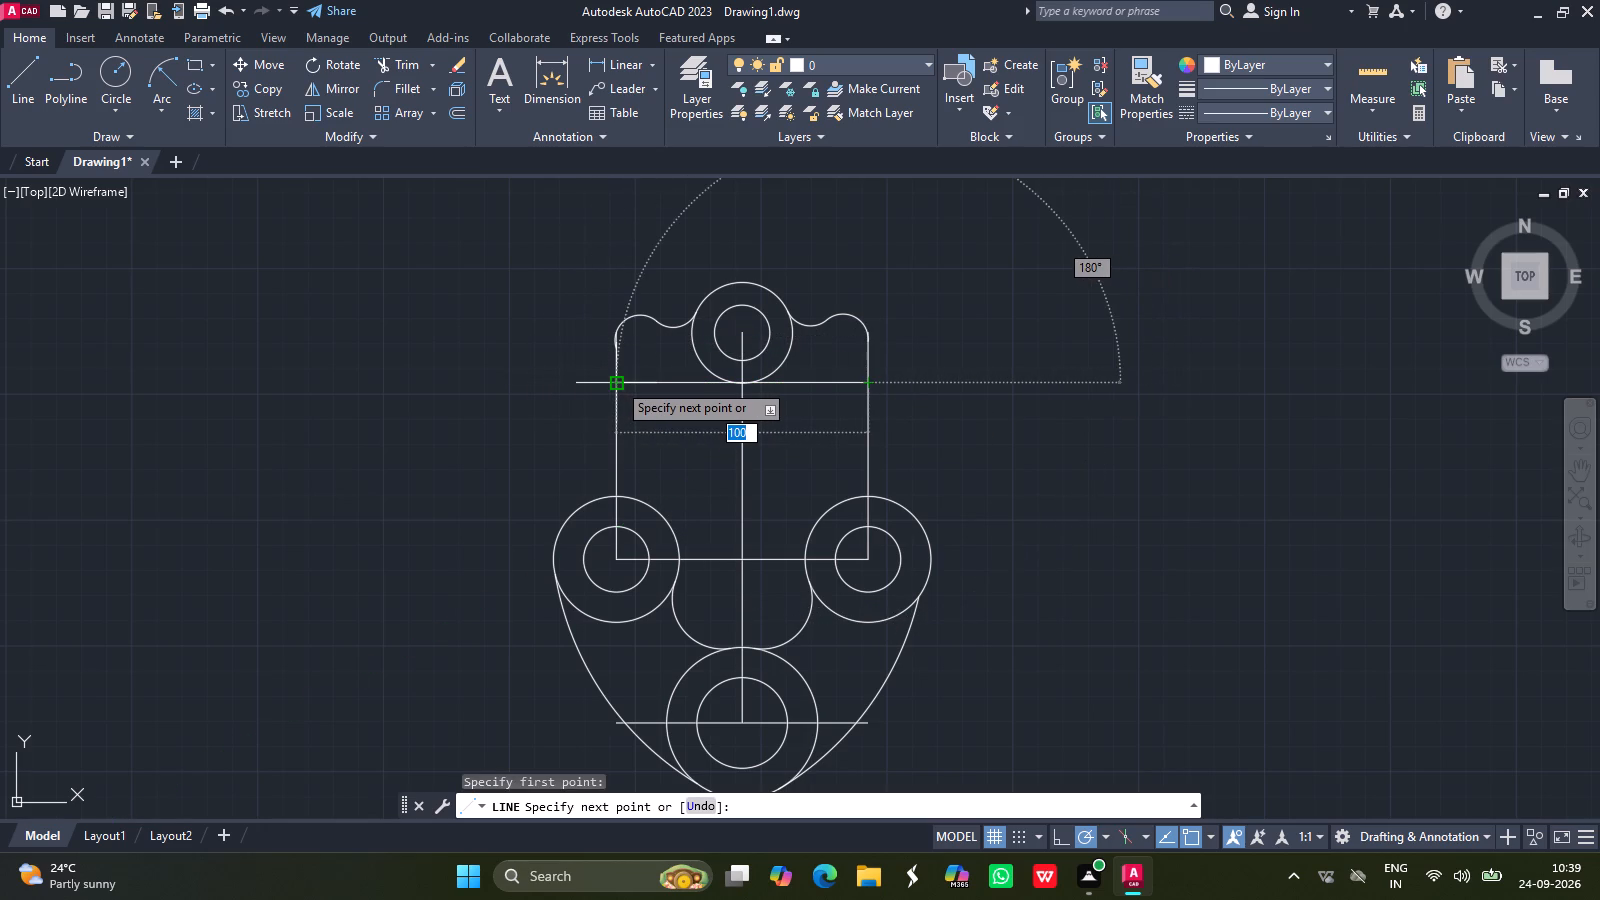
{"action": "left_click", "coordinate": [617, 382]}
{"action": "key", "text": "Return"}
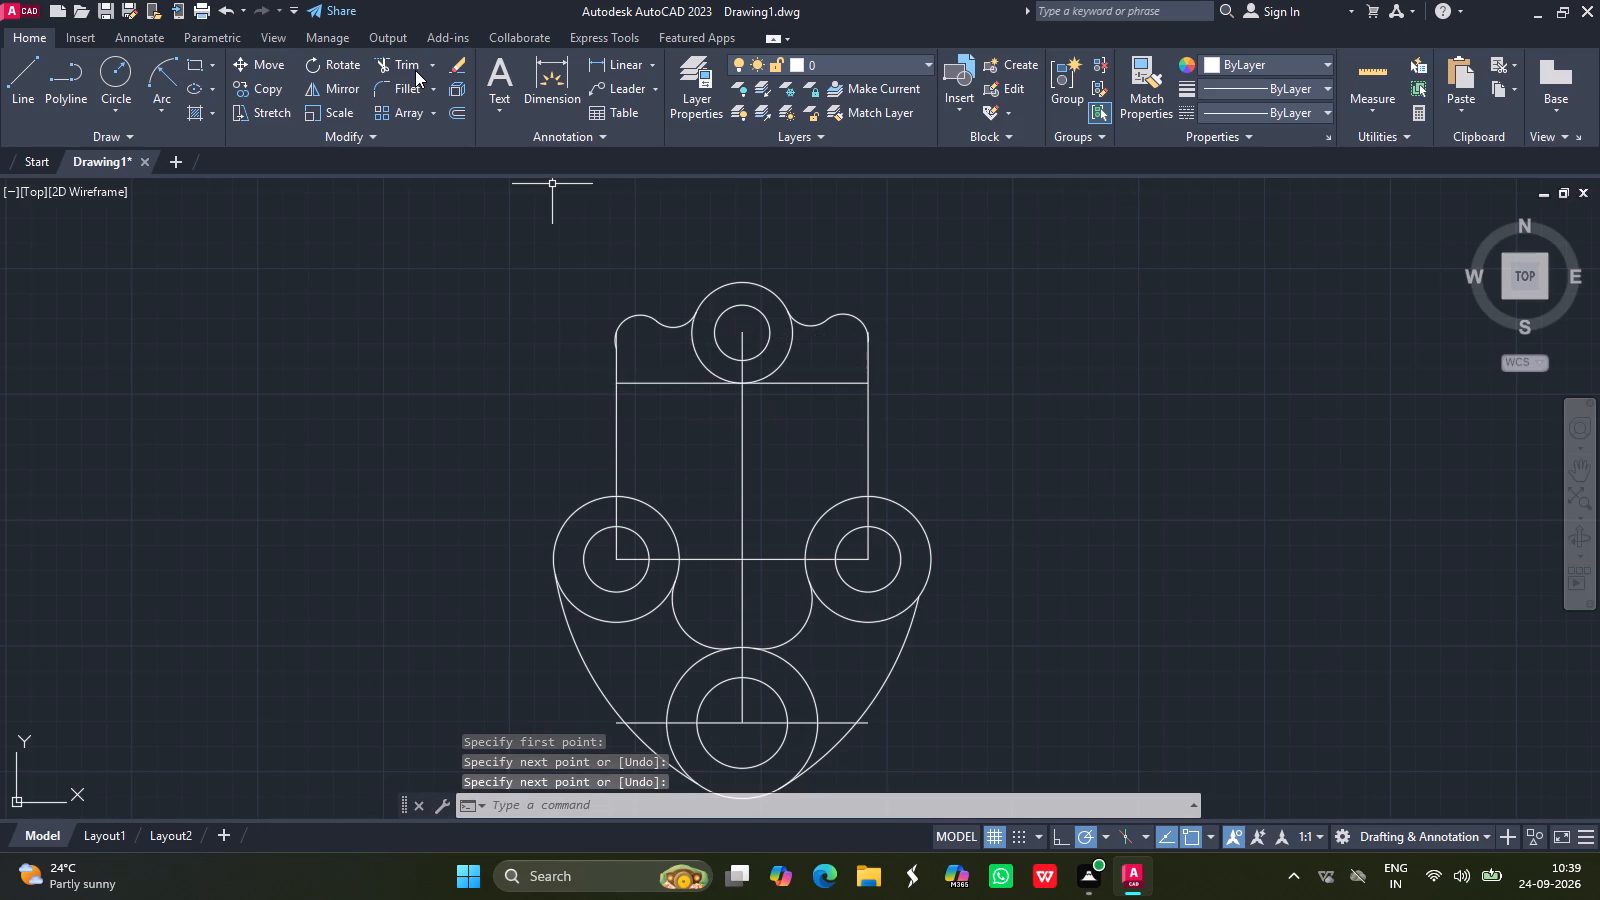
Trim away the lower part of the radius 20 circle on both sides of the centre line, between the two fillets.
{"action": "left_click", "coordinate": [415, 70]}
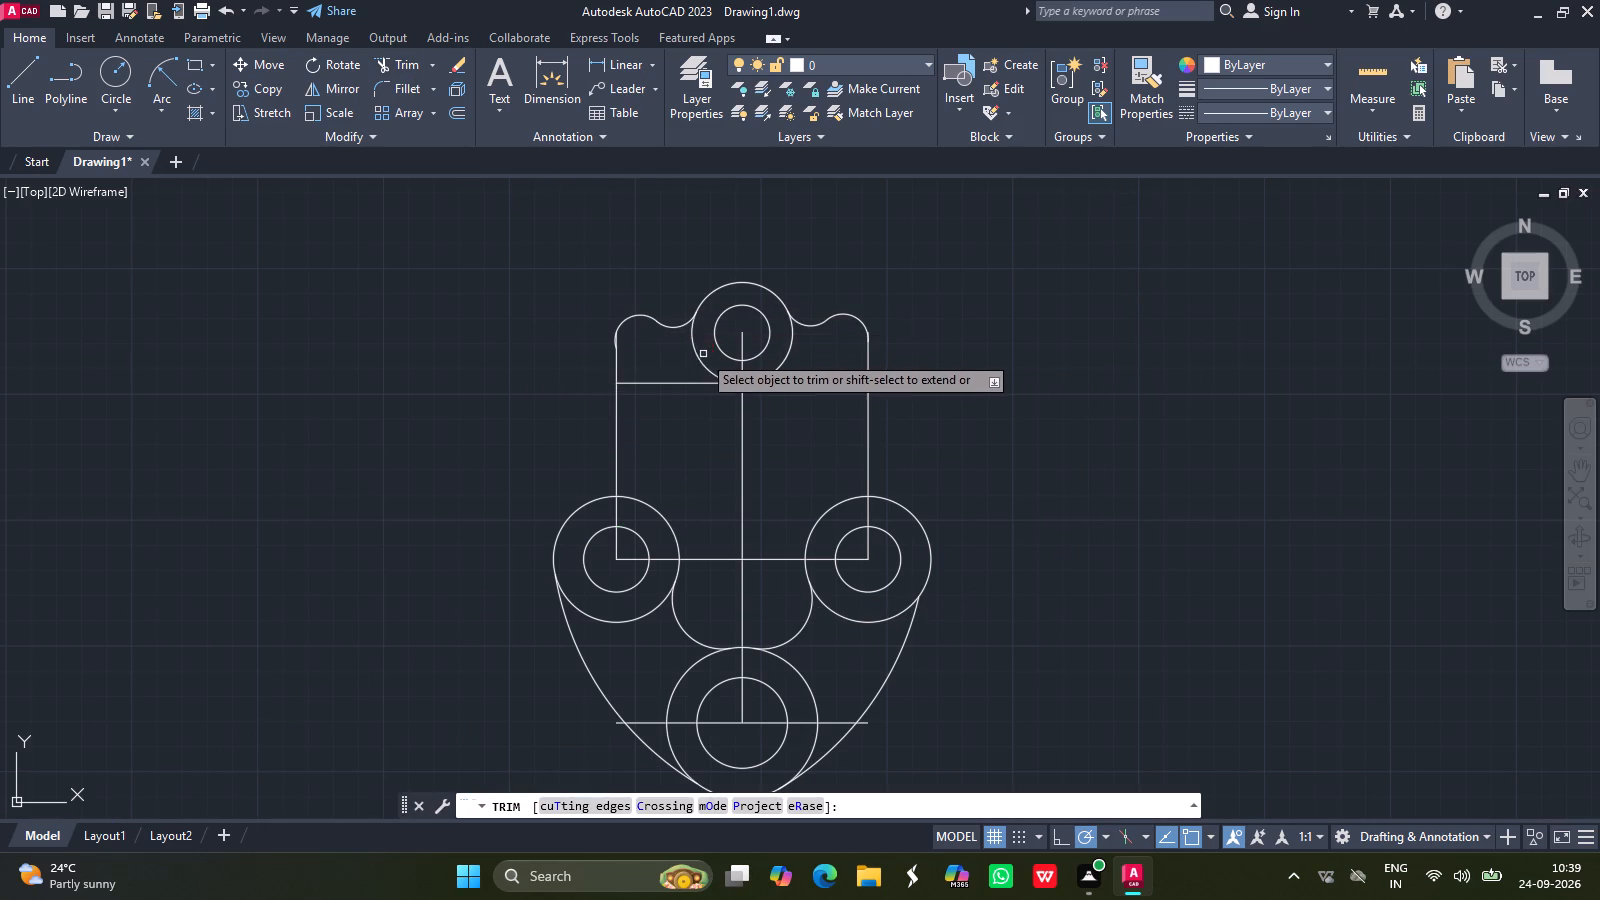
{"action": "left_click", "coordinate": [701, 358]}
{"action": "left_click", "coordinate": [771, 372]}
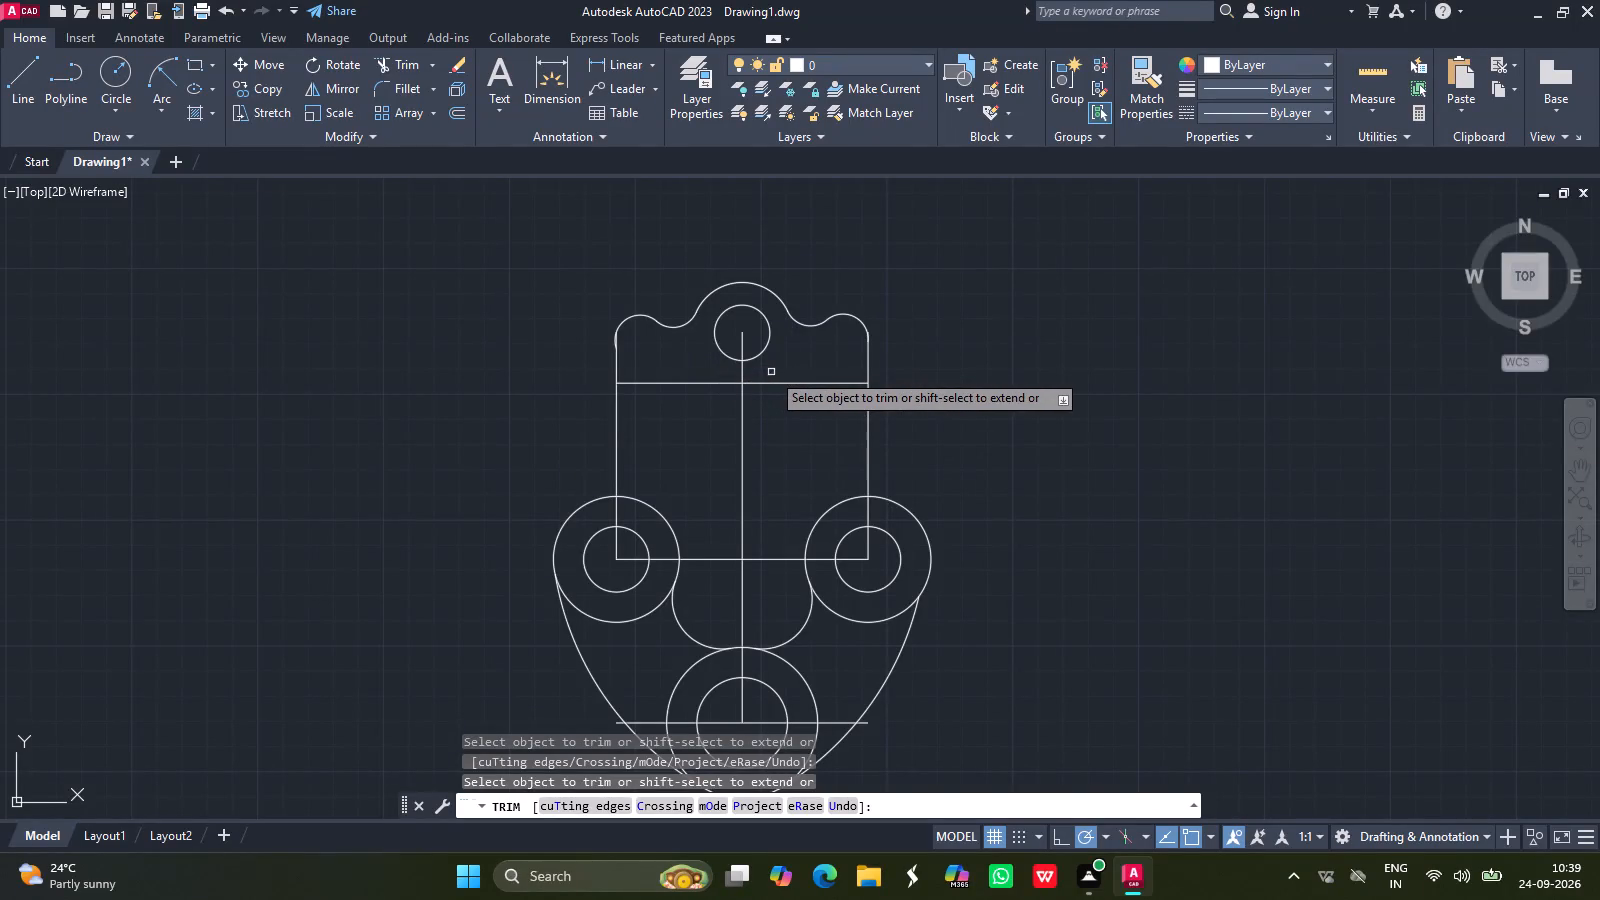
{"action": "key", "text": "Return"}
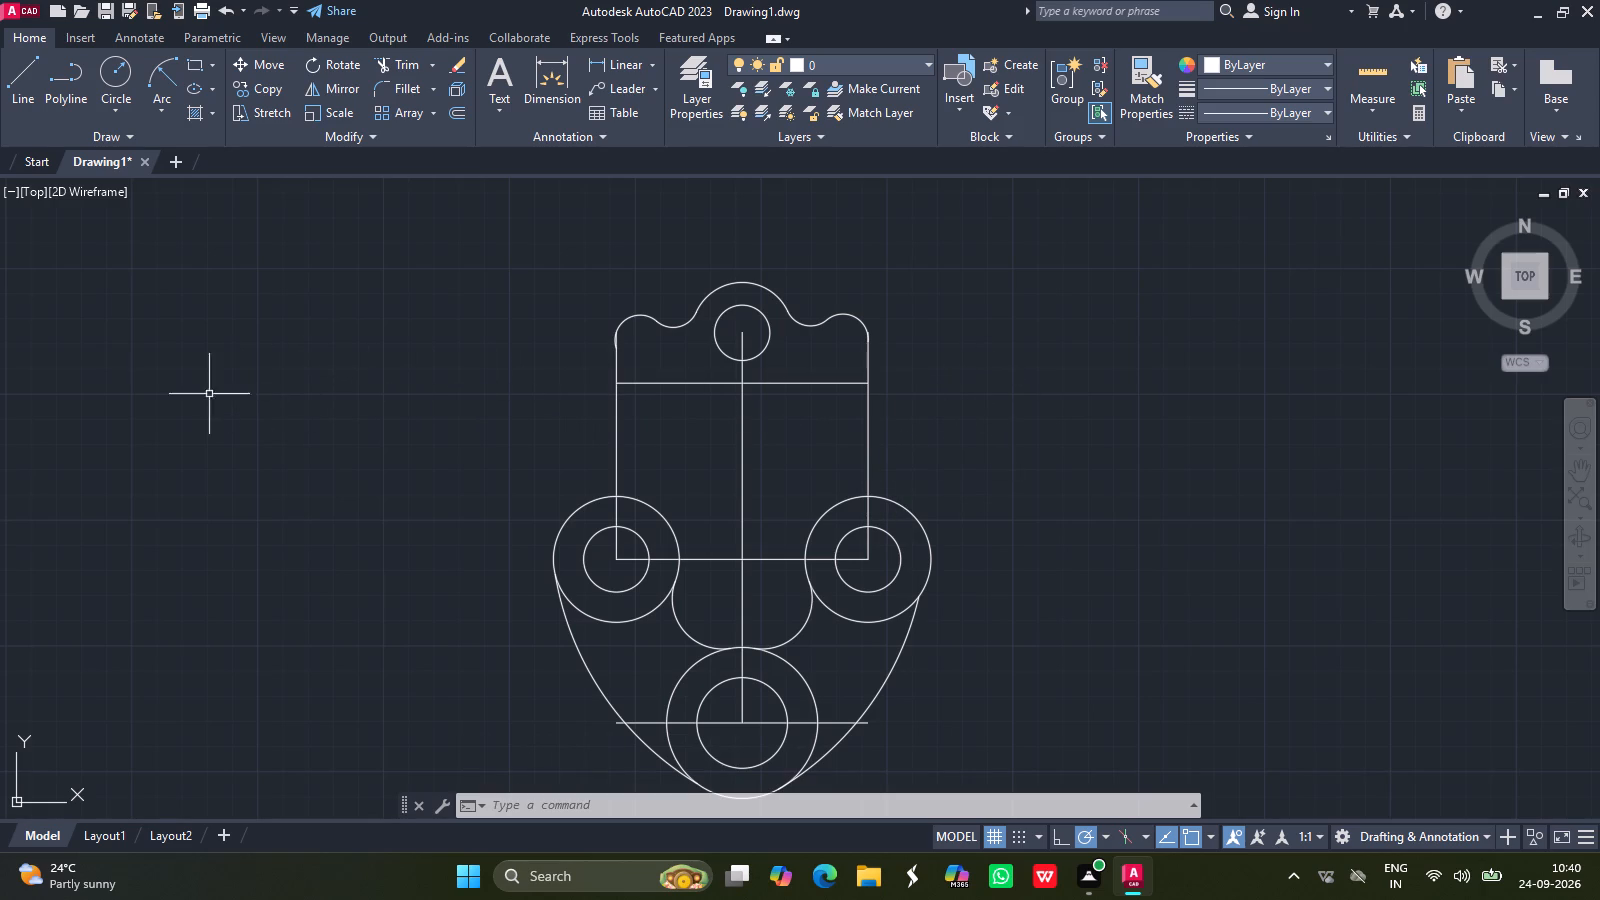
Draw a radius 10 circle on the new horizontal line, centred 10 units right of the vertical centre line.
{"action": "left_click", "coordinate": [120, 74]}
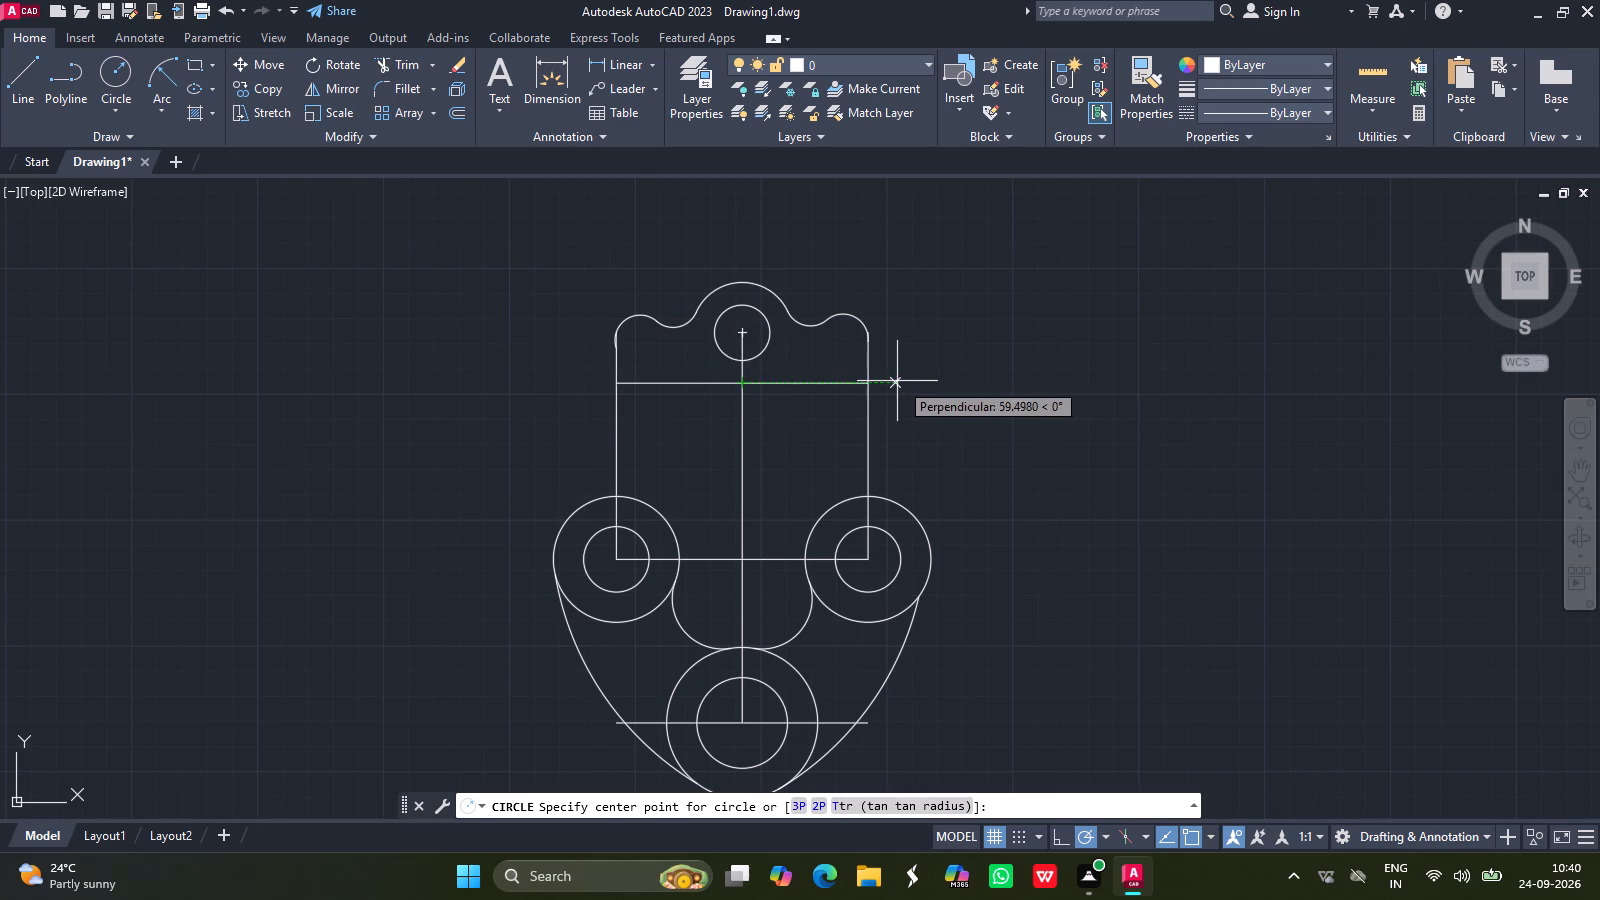
{"action": "type", "text": "10"}
{"action": "key", "text": "Return"}
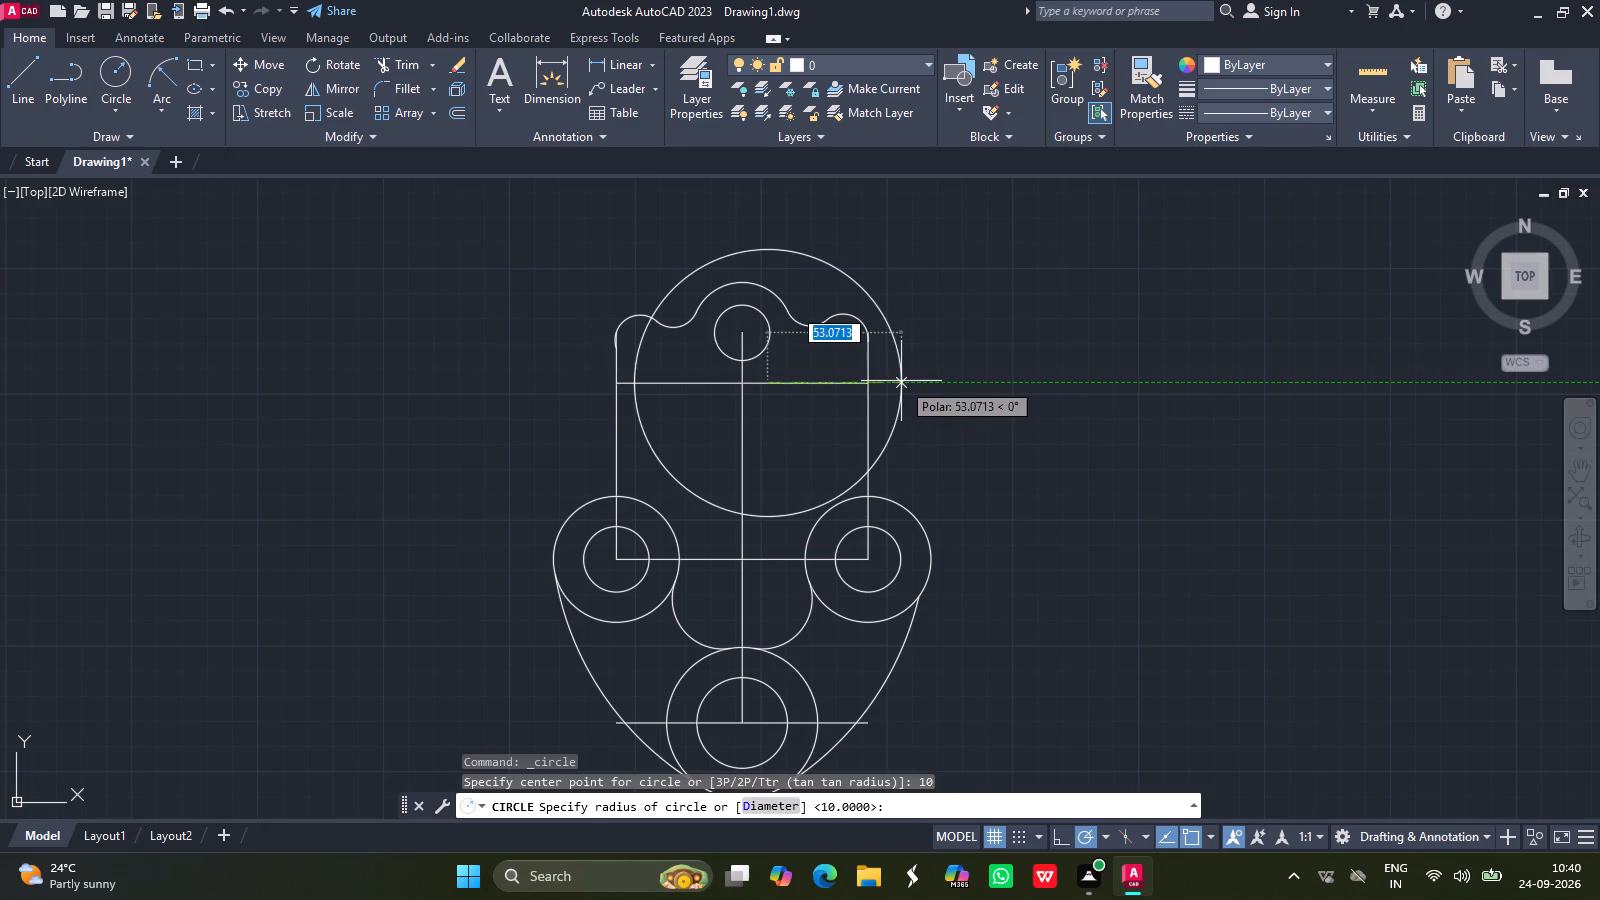
{"action": "type", "text": "10"}
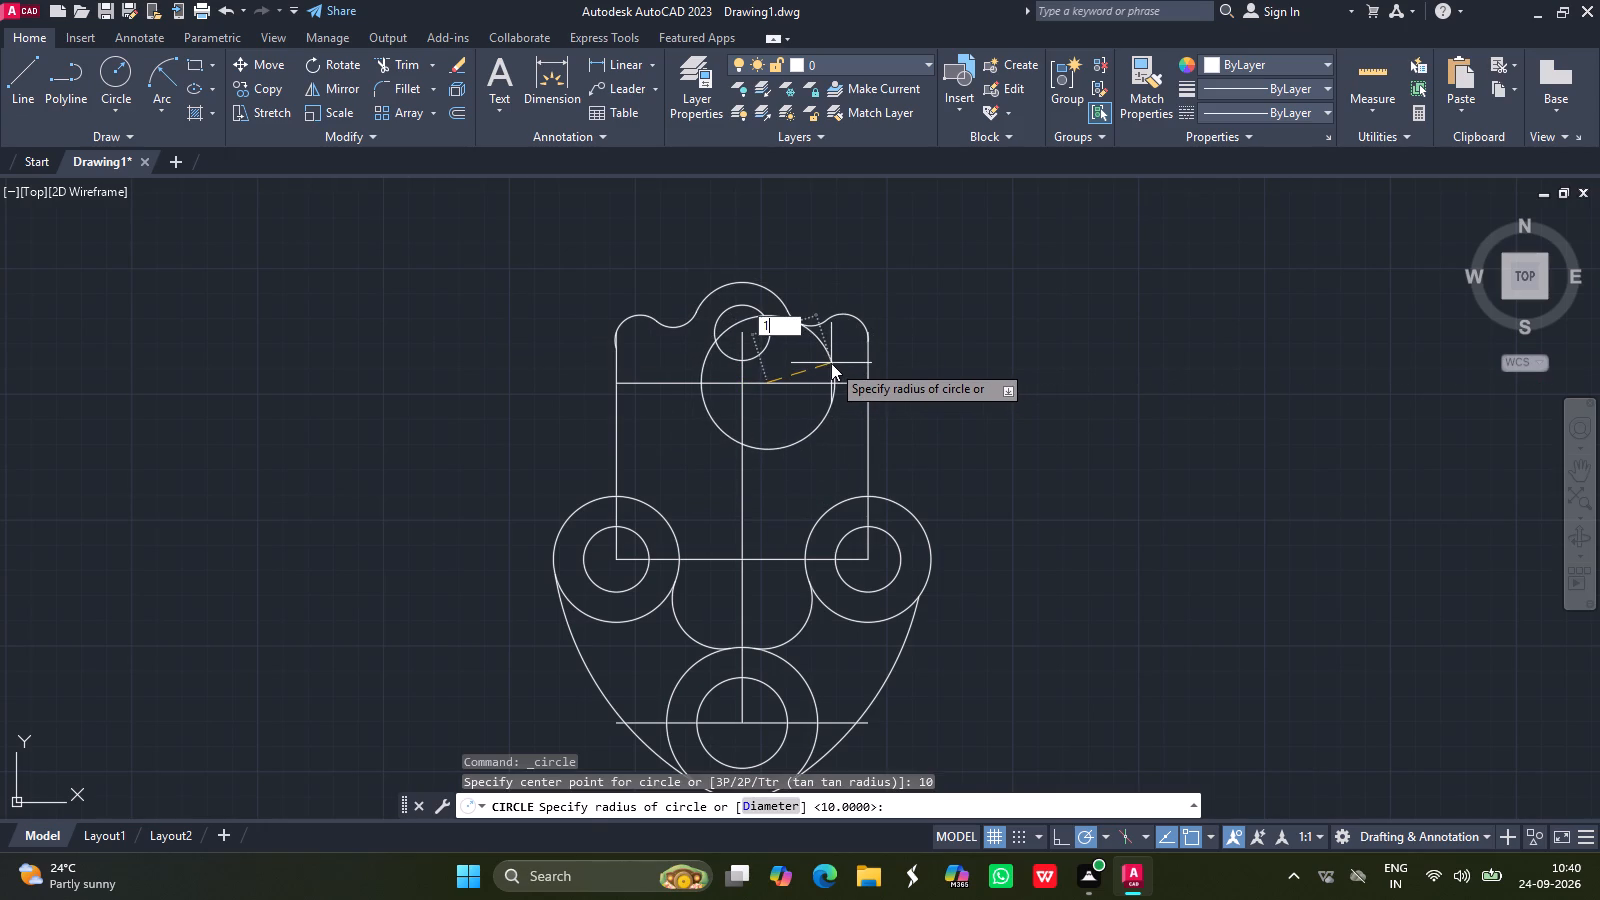
{"action": "key", "text": "Return"}
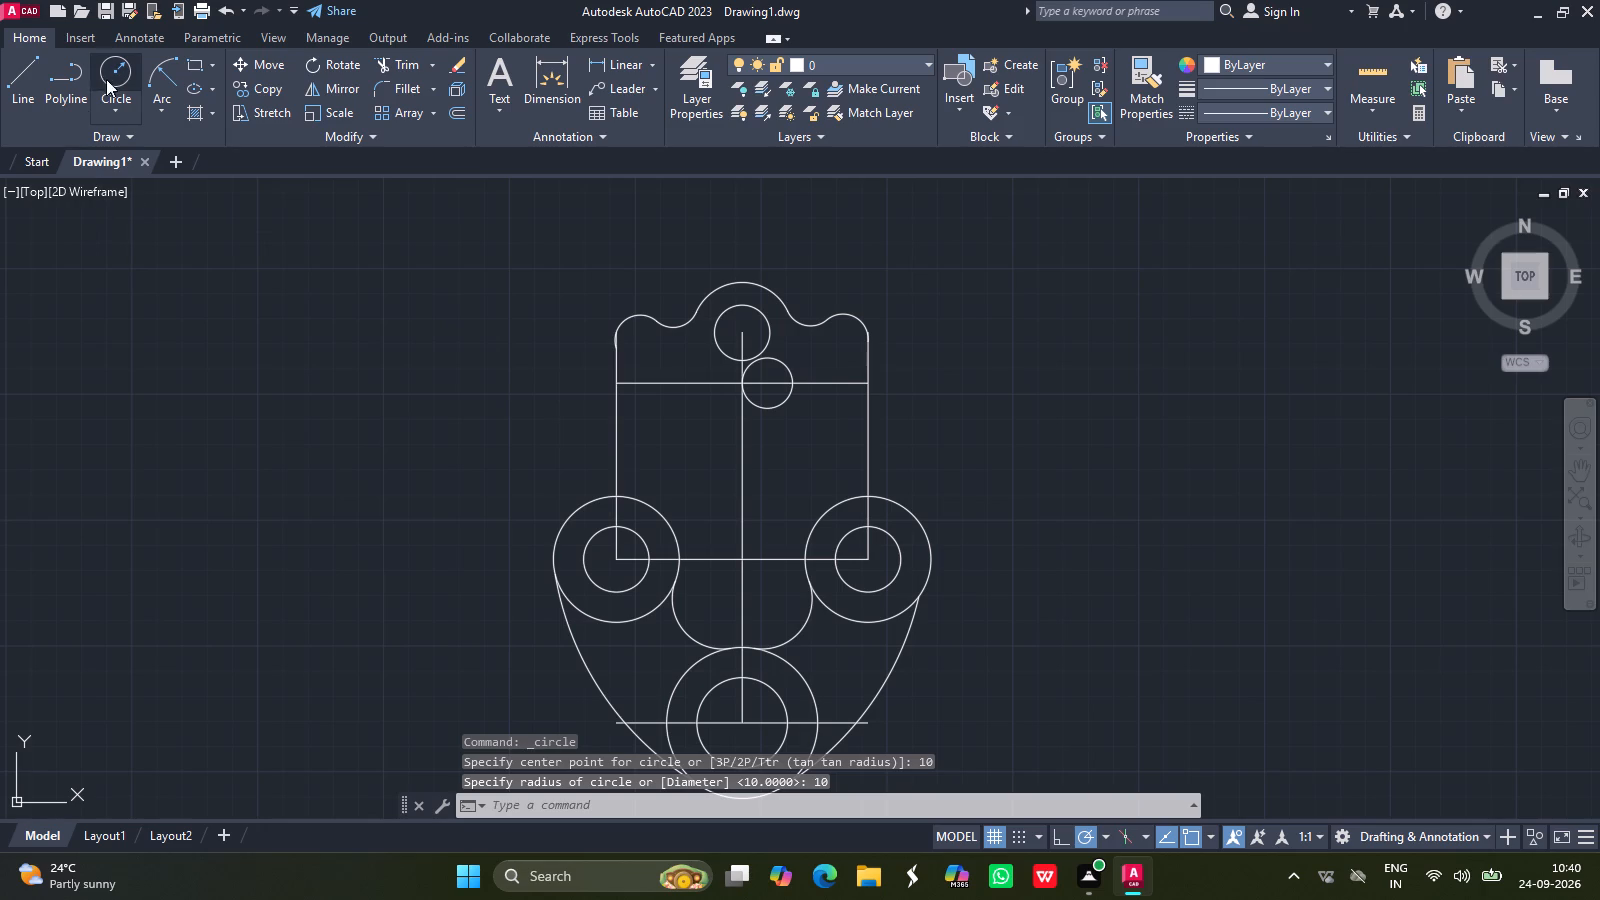
Draw a second radius 10 circle on the horizontal line, centred 10 units left of the vertical centre line.
{"action": "left_click", "coordinate": [121, 68]}
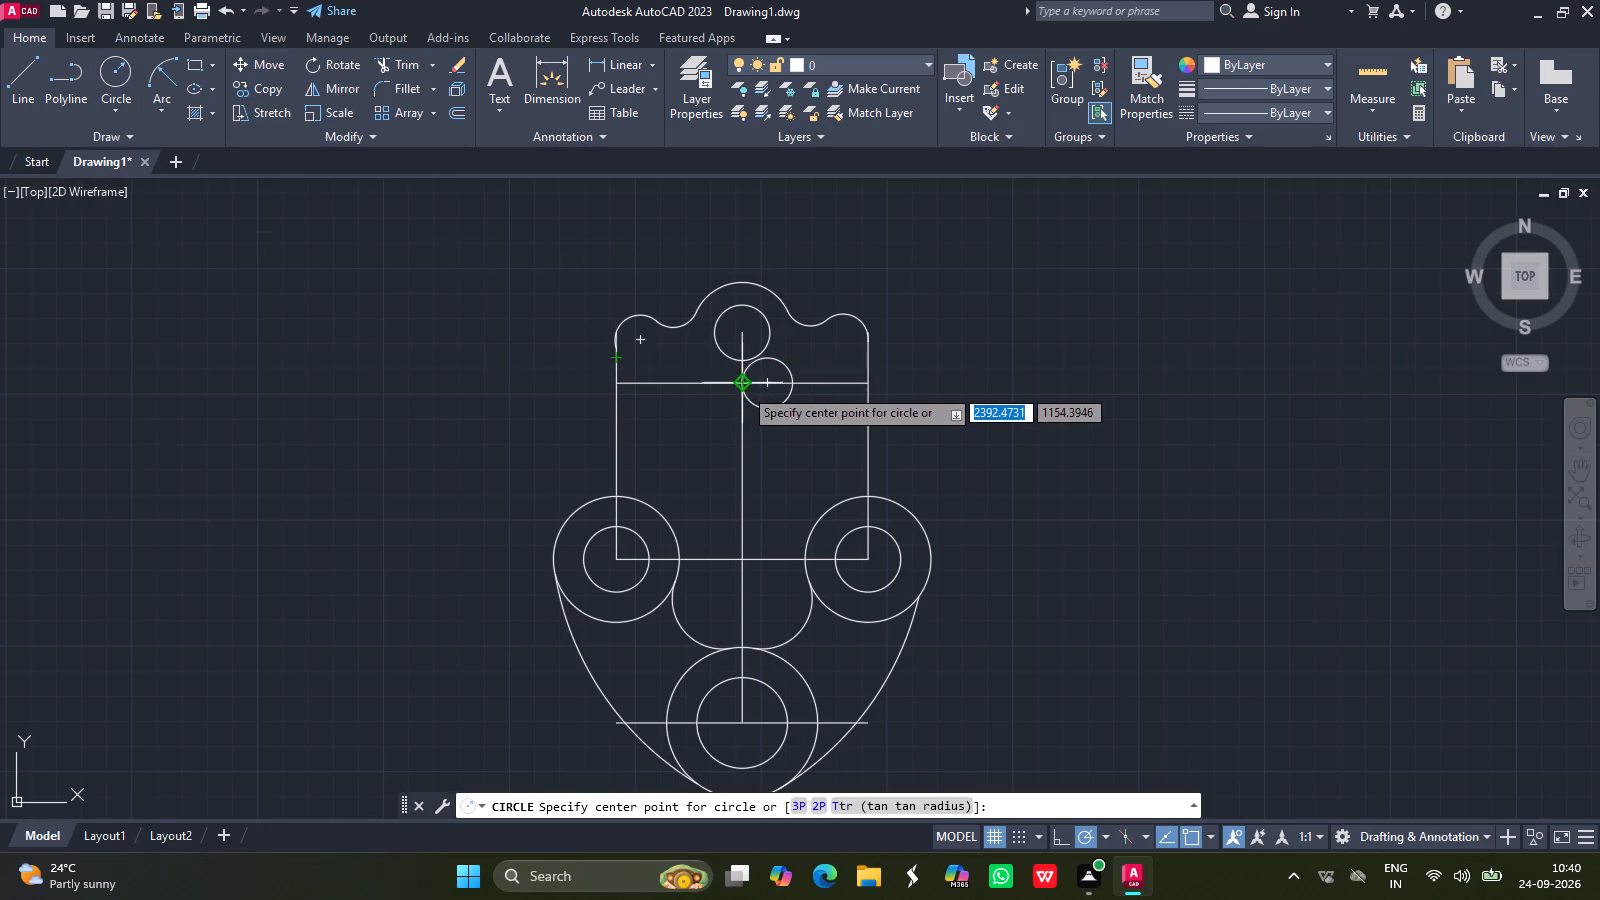
{"action": "type", "text": "10"}
{"action": "key", "text": "Return"}
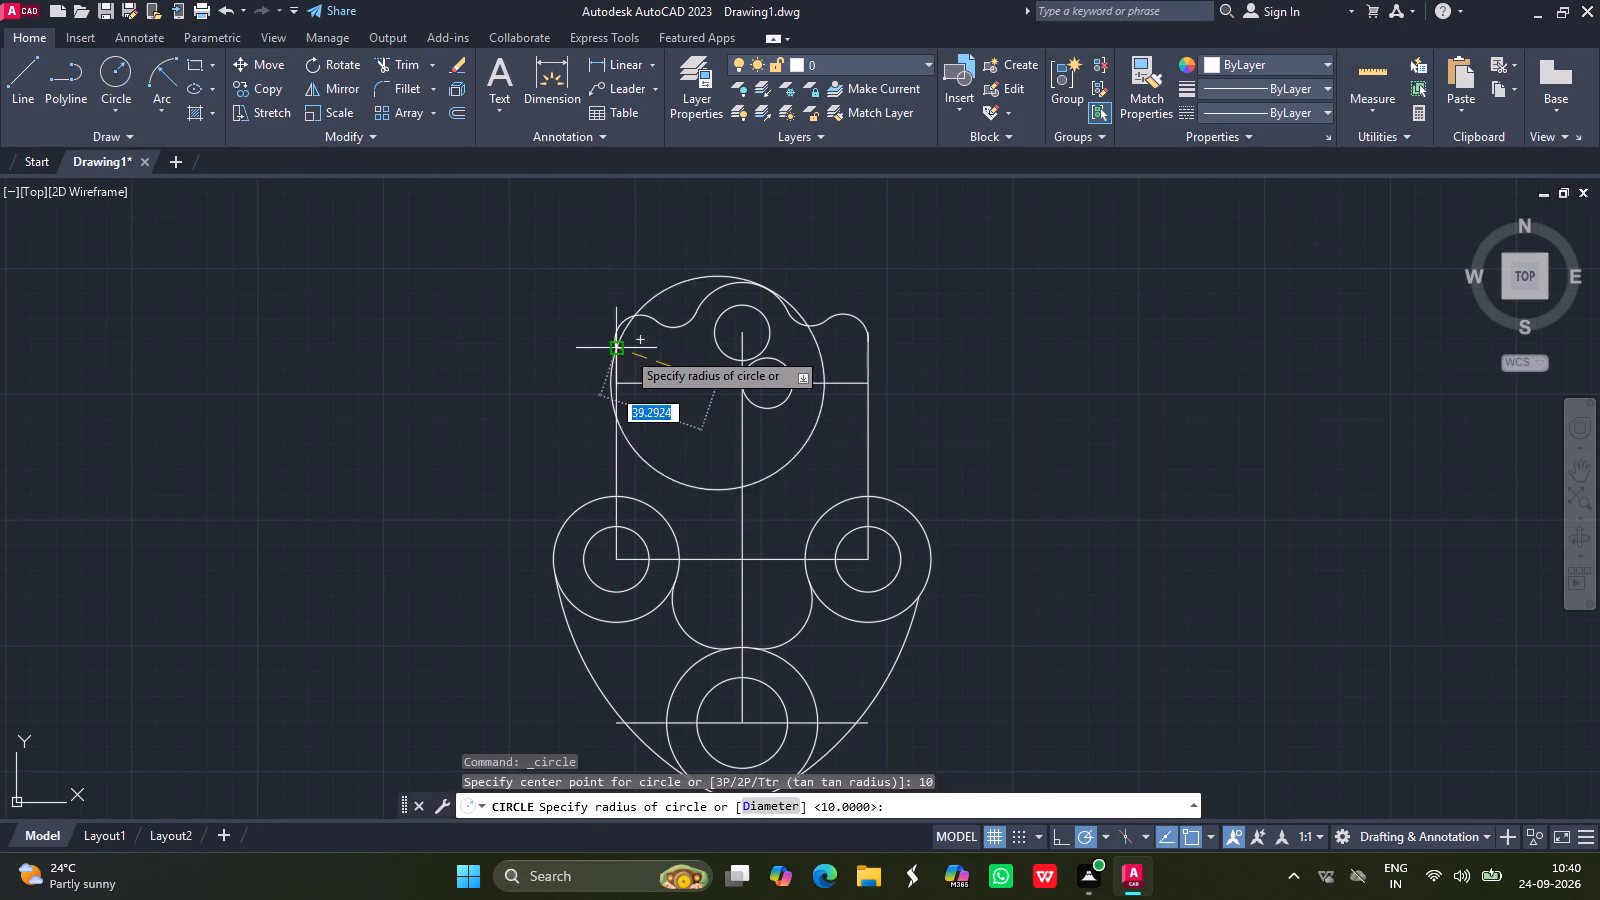
{"action": "key", "text": "1"}
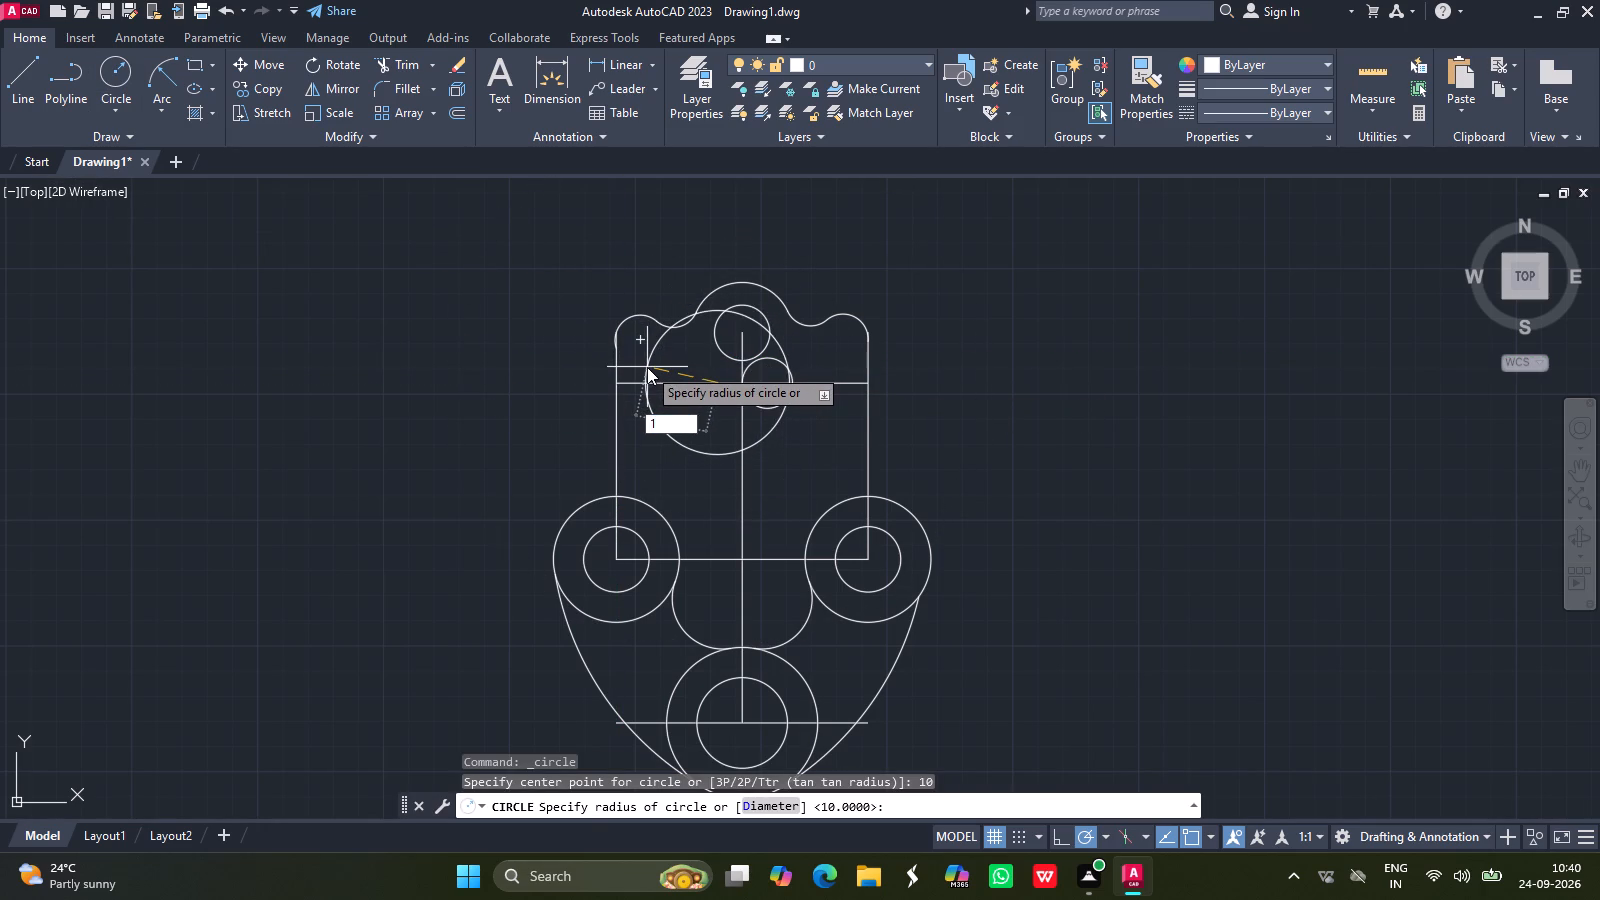
{"action": "key", "text": "0"}
{"action": "key", "text": "Return"}
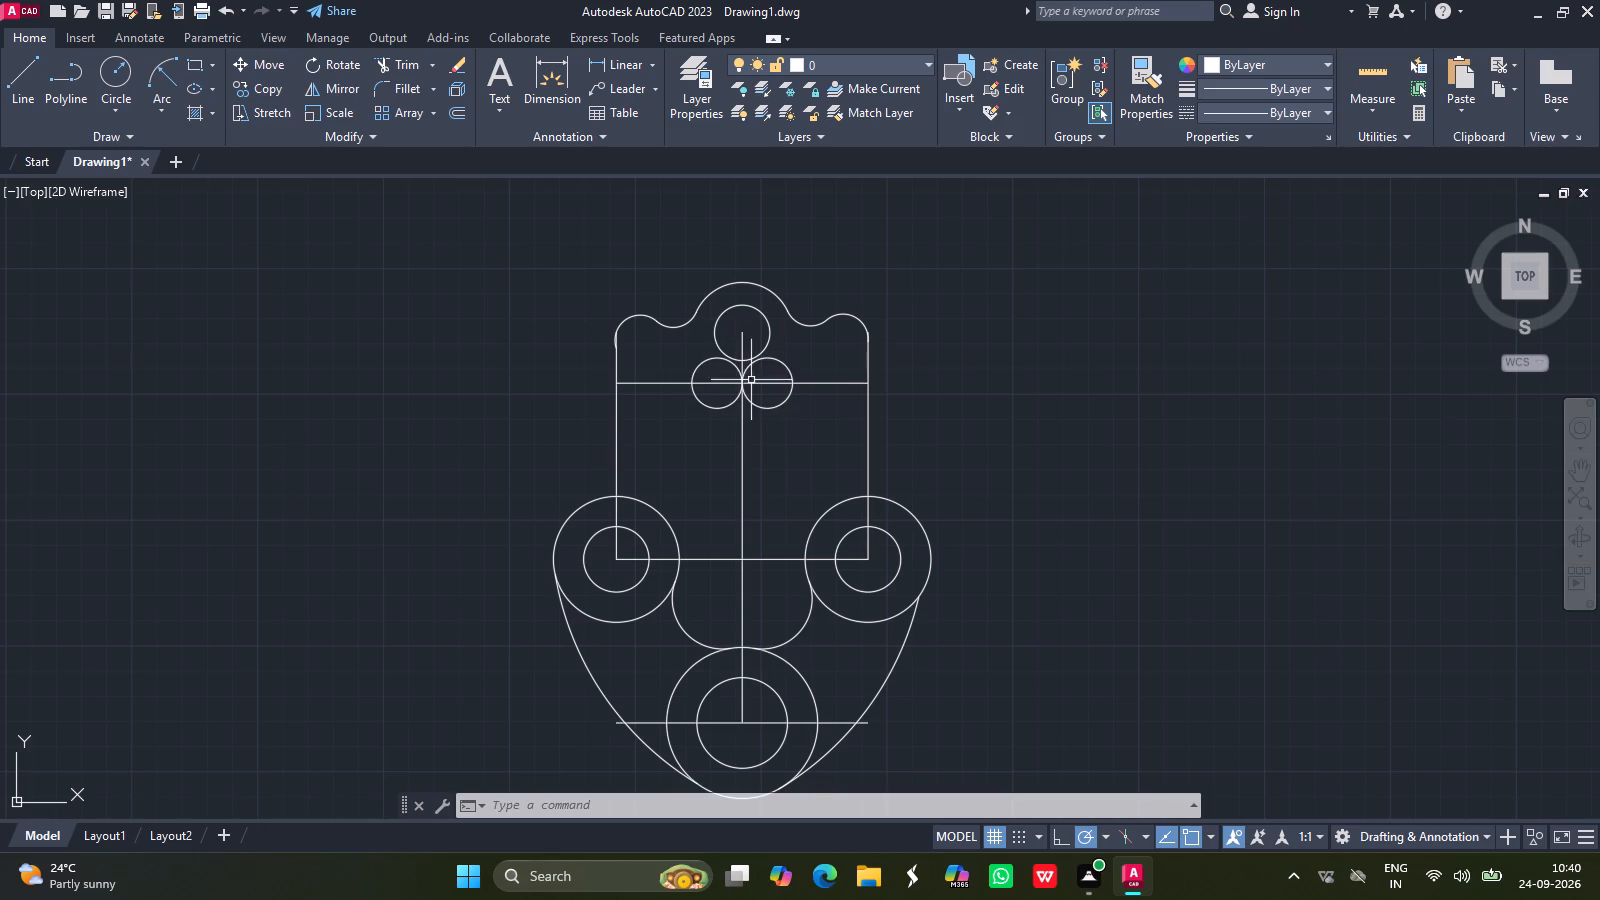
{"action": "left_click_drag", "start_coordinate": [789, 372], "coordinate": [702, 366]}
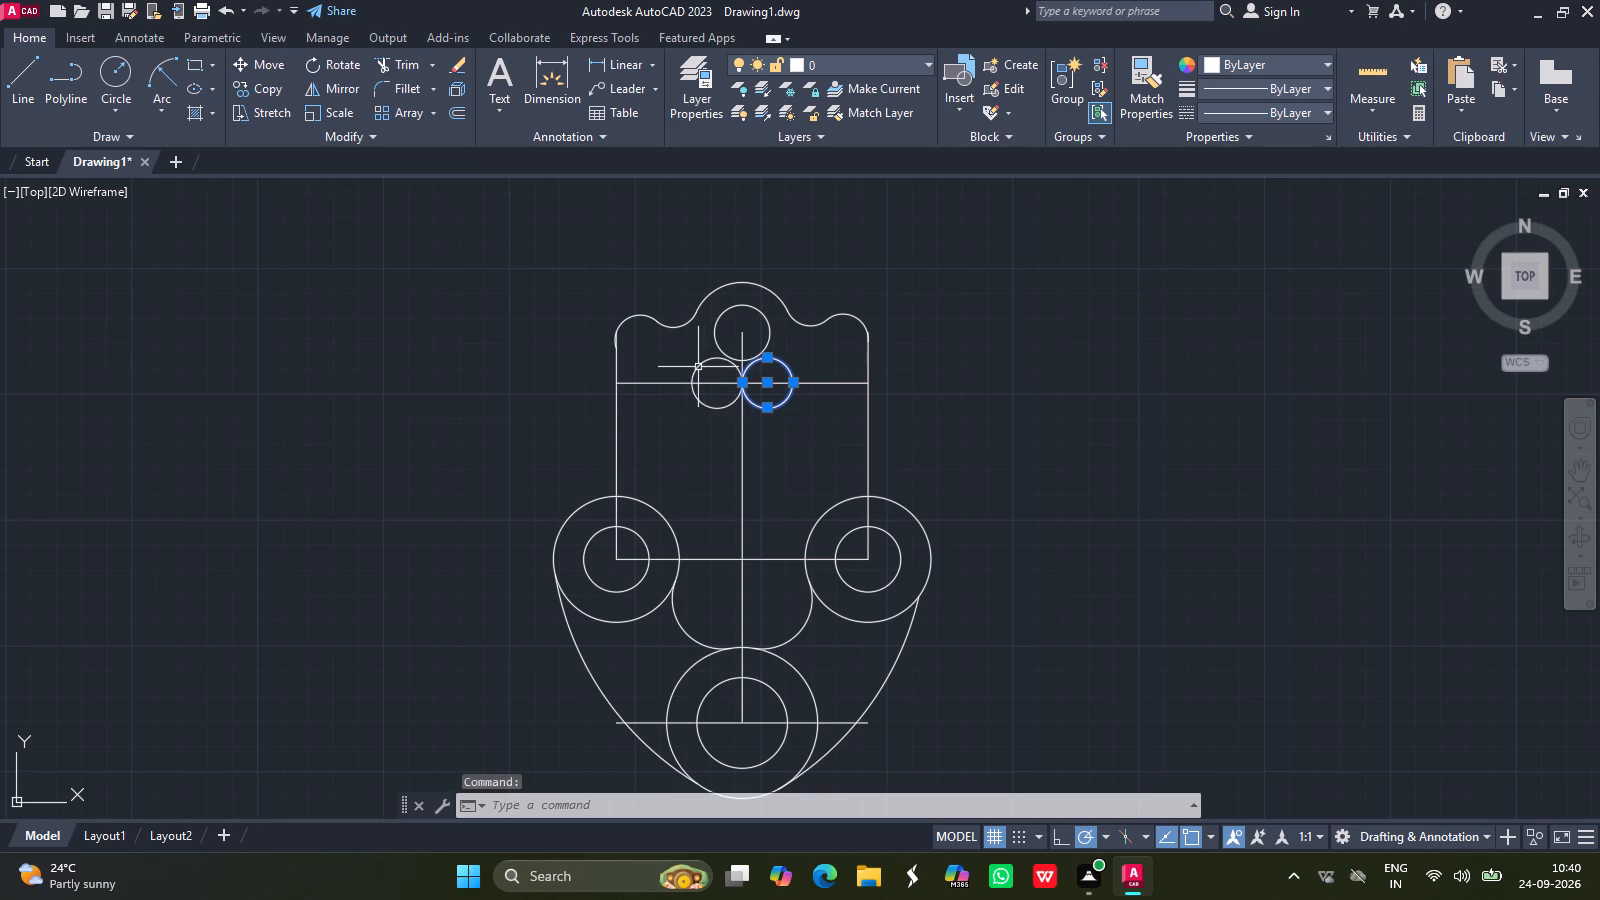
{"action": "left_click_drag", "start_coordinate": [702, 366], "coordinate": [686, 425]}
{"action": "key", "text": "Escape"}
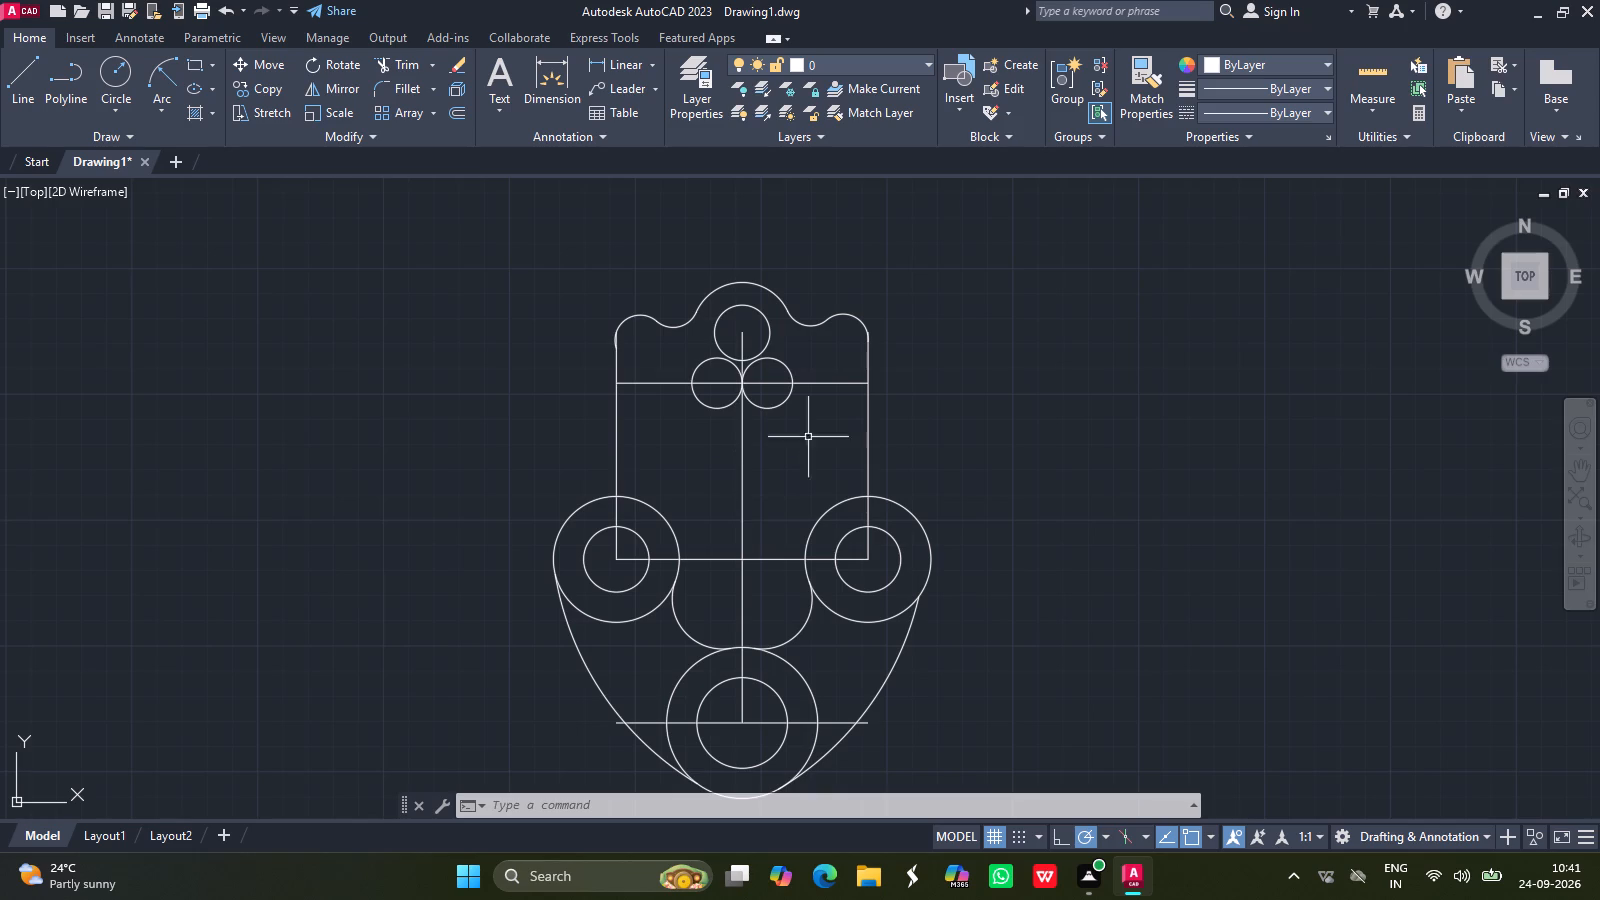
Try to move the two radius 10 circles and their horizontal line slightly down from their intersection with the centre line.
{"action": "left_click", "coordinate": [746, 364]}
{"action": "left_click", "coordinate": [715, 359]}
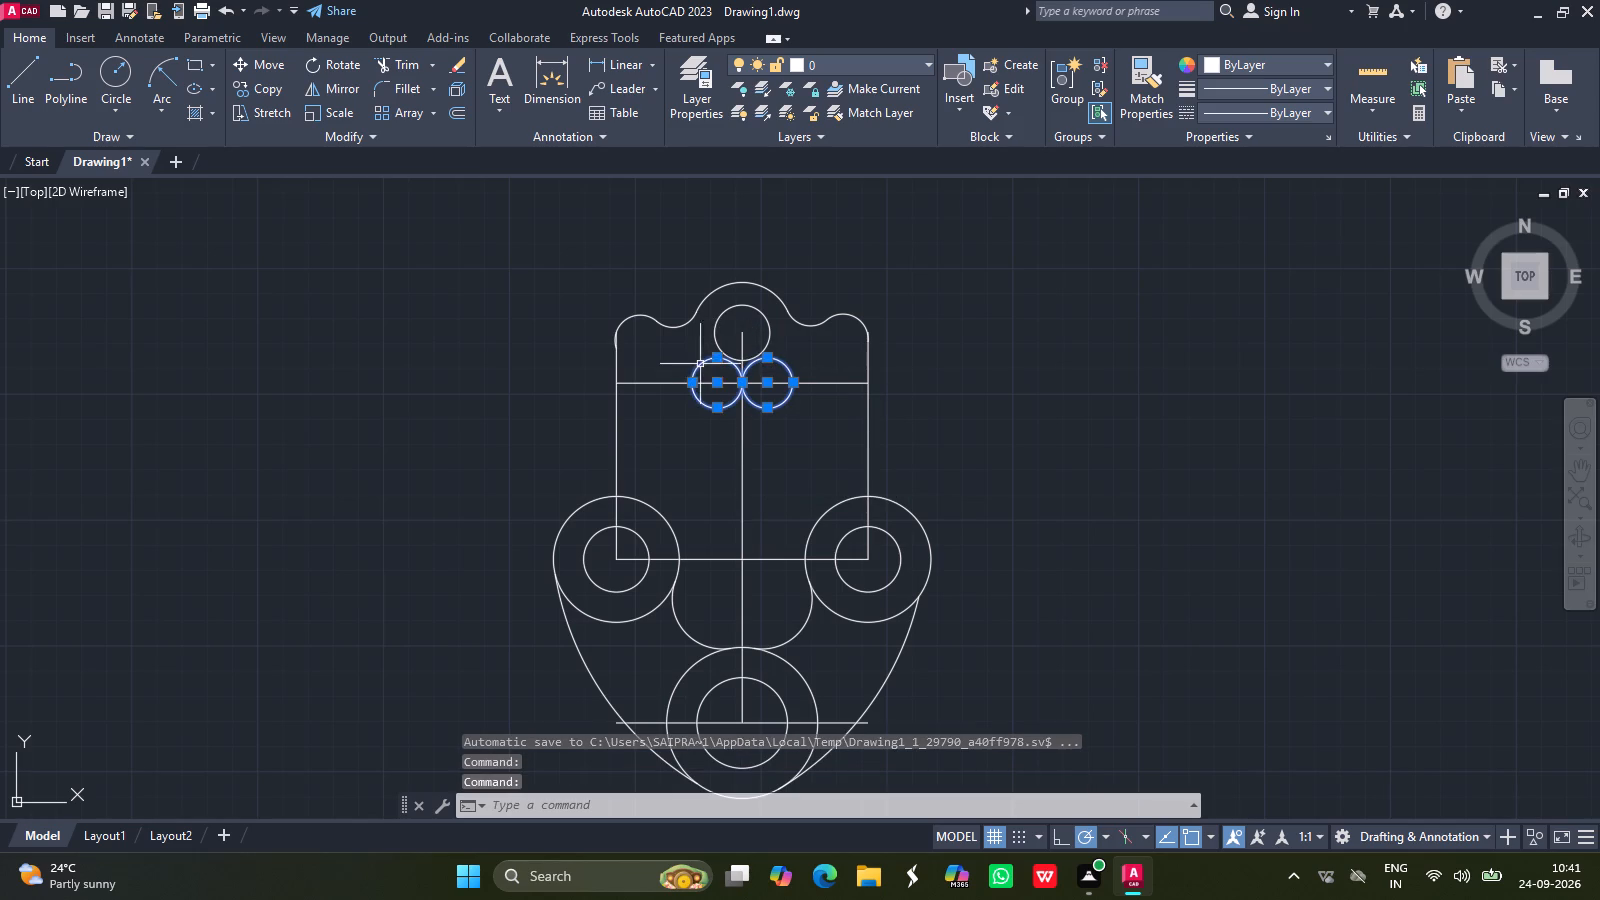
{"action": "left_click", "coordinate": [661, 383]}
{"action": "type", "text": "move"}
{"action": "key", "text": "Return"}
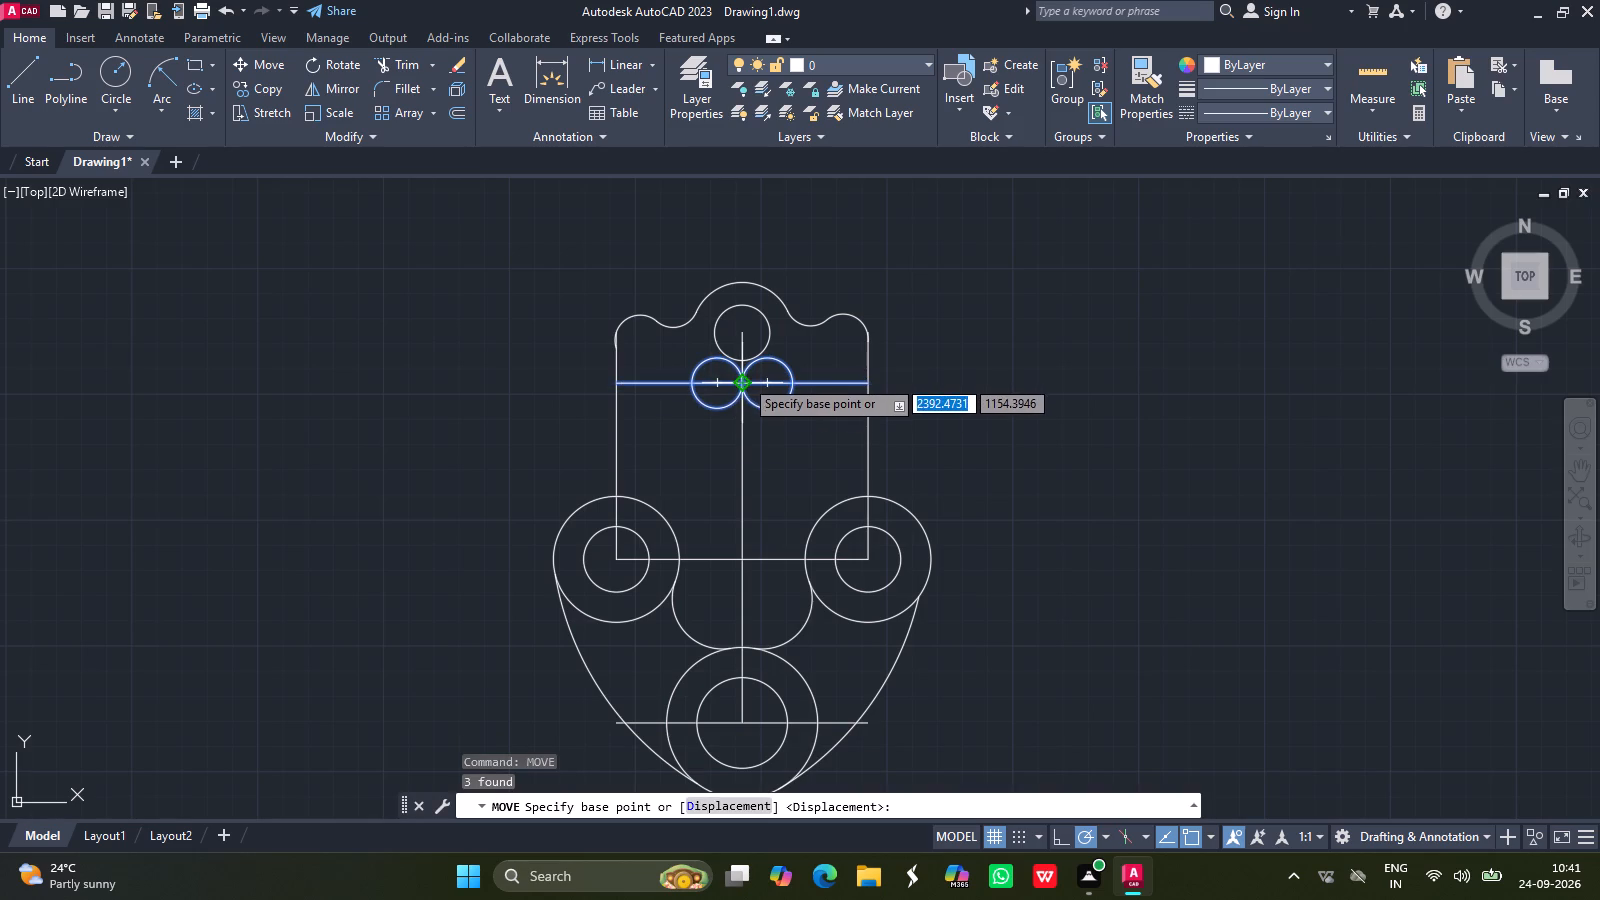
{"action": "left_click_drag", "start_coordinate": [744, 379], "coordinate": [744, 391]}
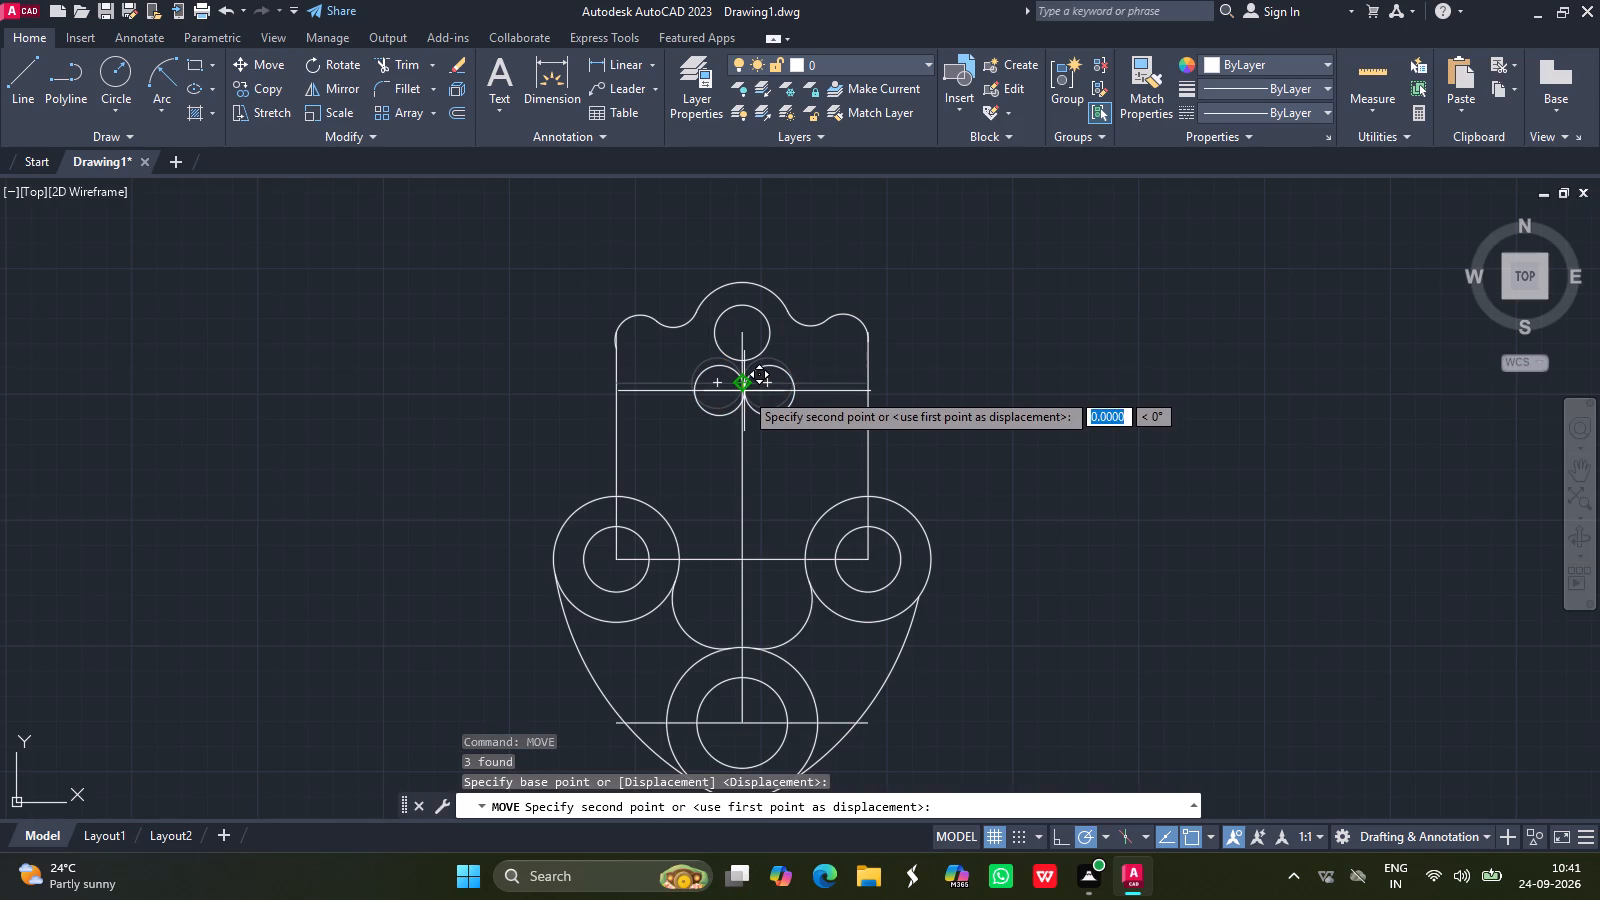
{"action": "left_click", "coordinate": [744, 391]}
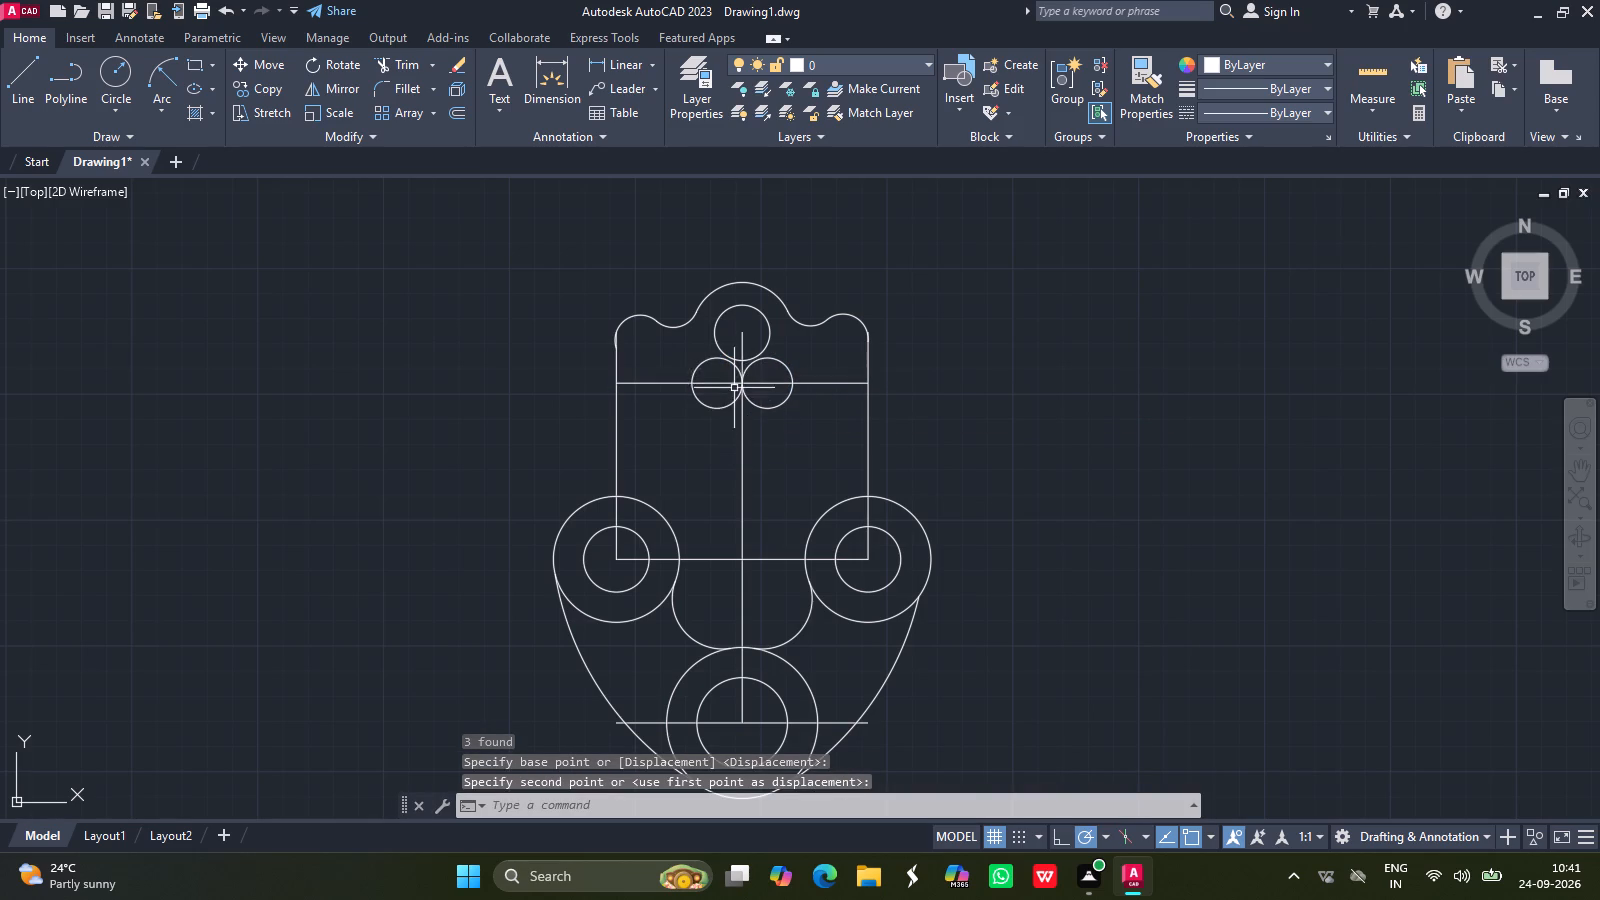
Move the two radius 10 circles and their horizontal line about 5 units straight down along the centre line.
{"action": "left_click", "coordinate": [744, 383]}
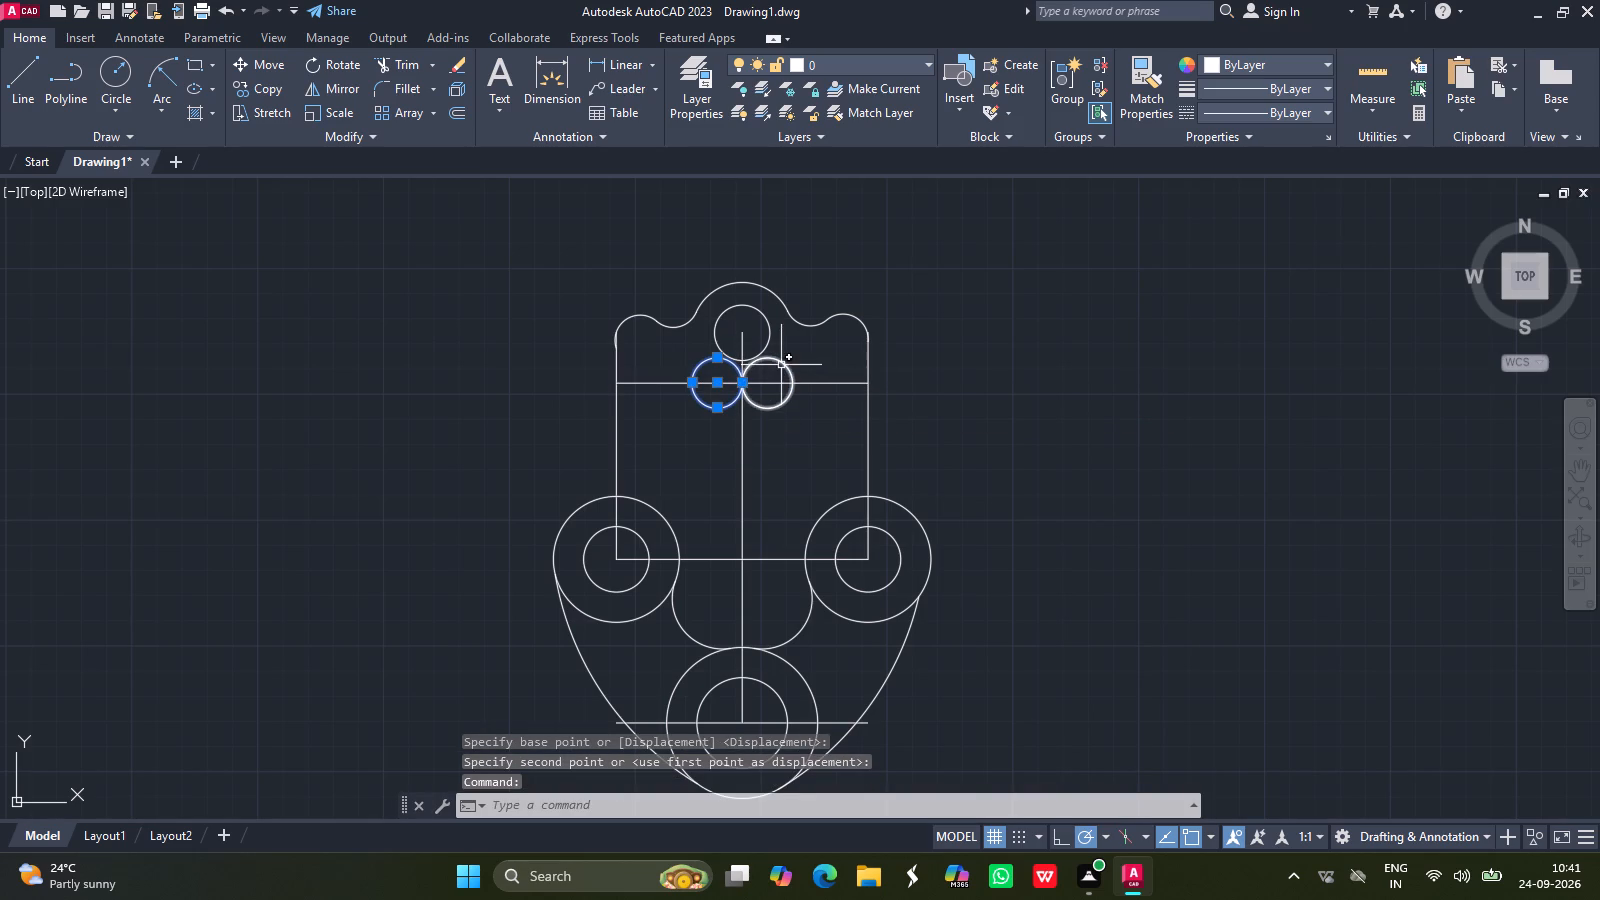
{"action": "left_click", "coordinate": [780, 364]}
{"action": "left_click", "coordinate": [833, 385]}
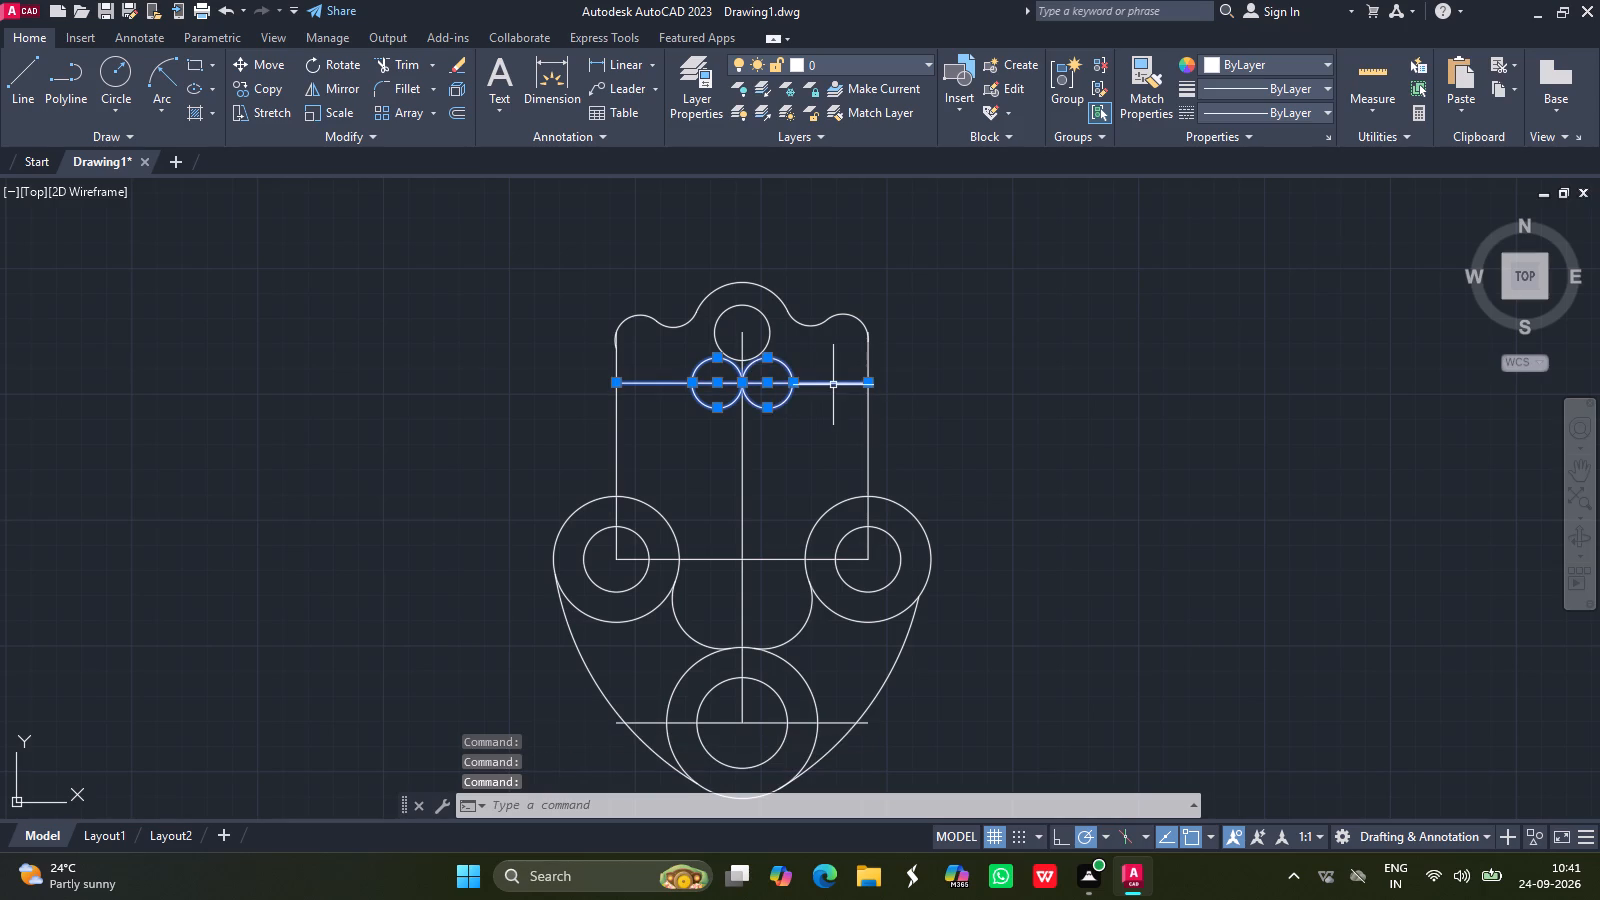
{"action": "type", "text": "move"}
{"action": "key", "text": "Return"}
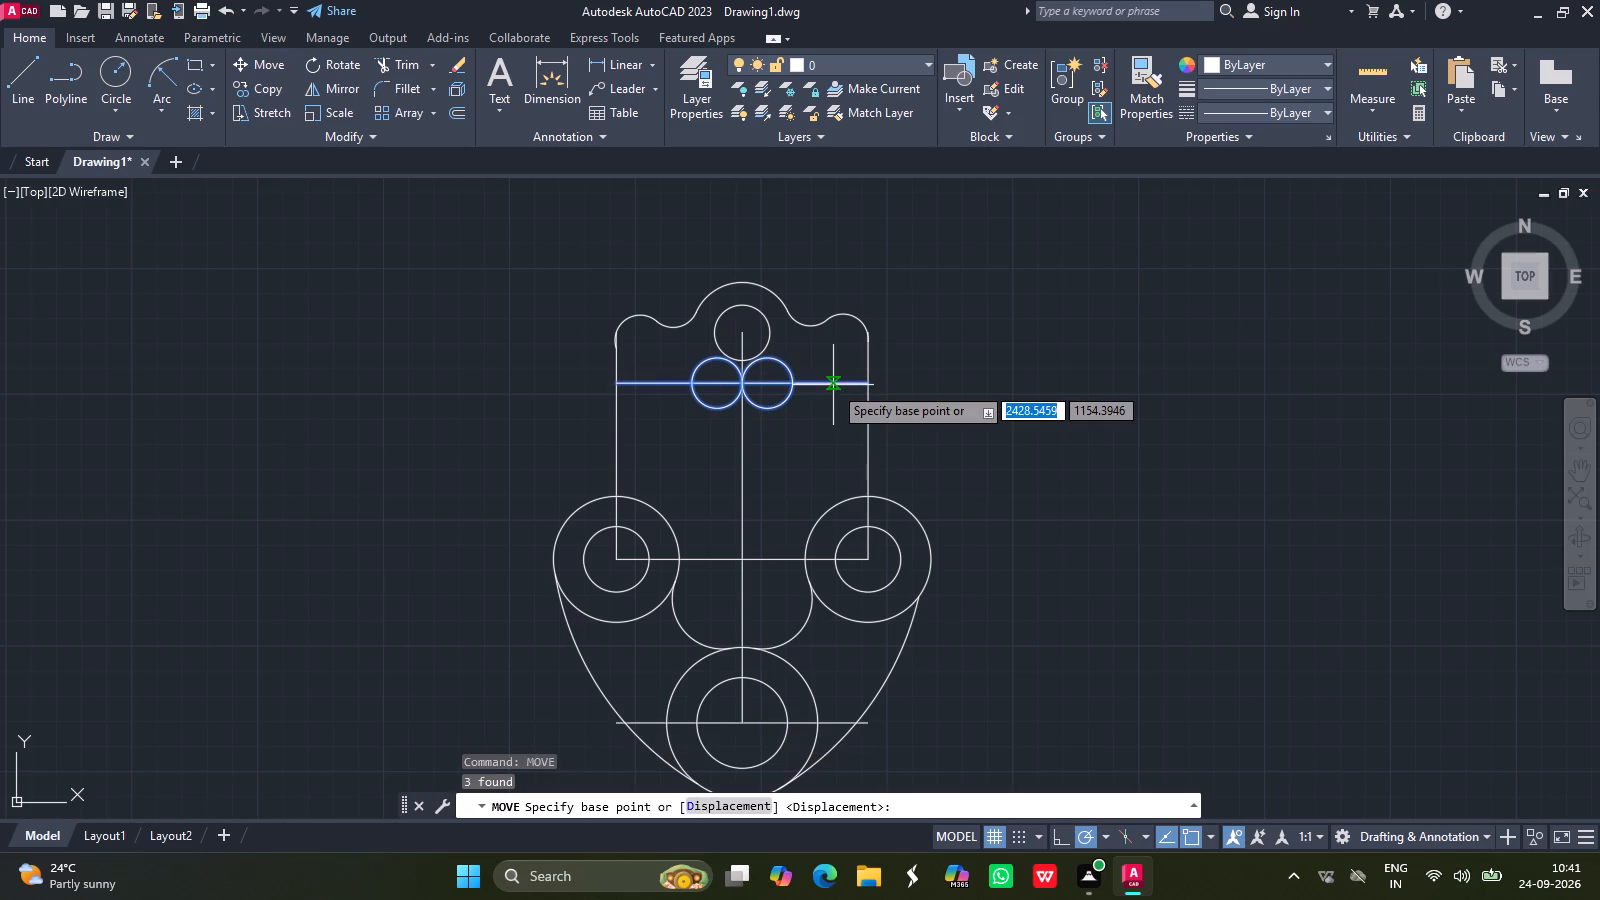
{"action": "left_click_drag", "start_coordinate": [741, 383], "coordinate": [741, 394]}
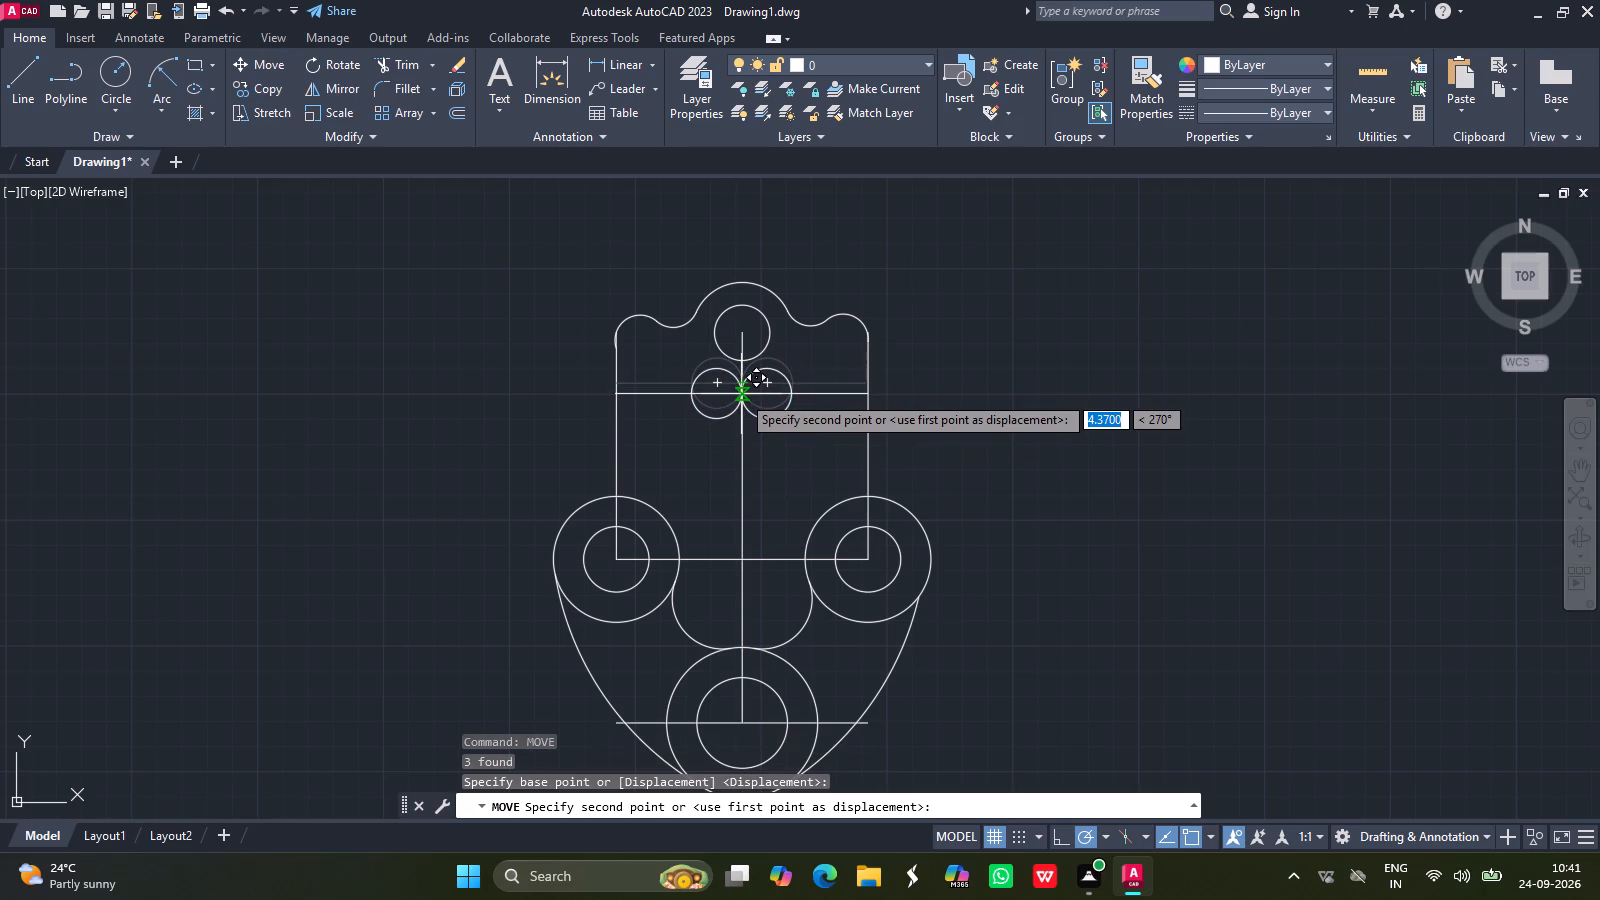
{"action": "left_click_drag", "start_coordinate": [741, 394], "coordinate": [741, 396]}
{"action": "left_click", "coordinate": [741, 396]}
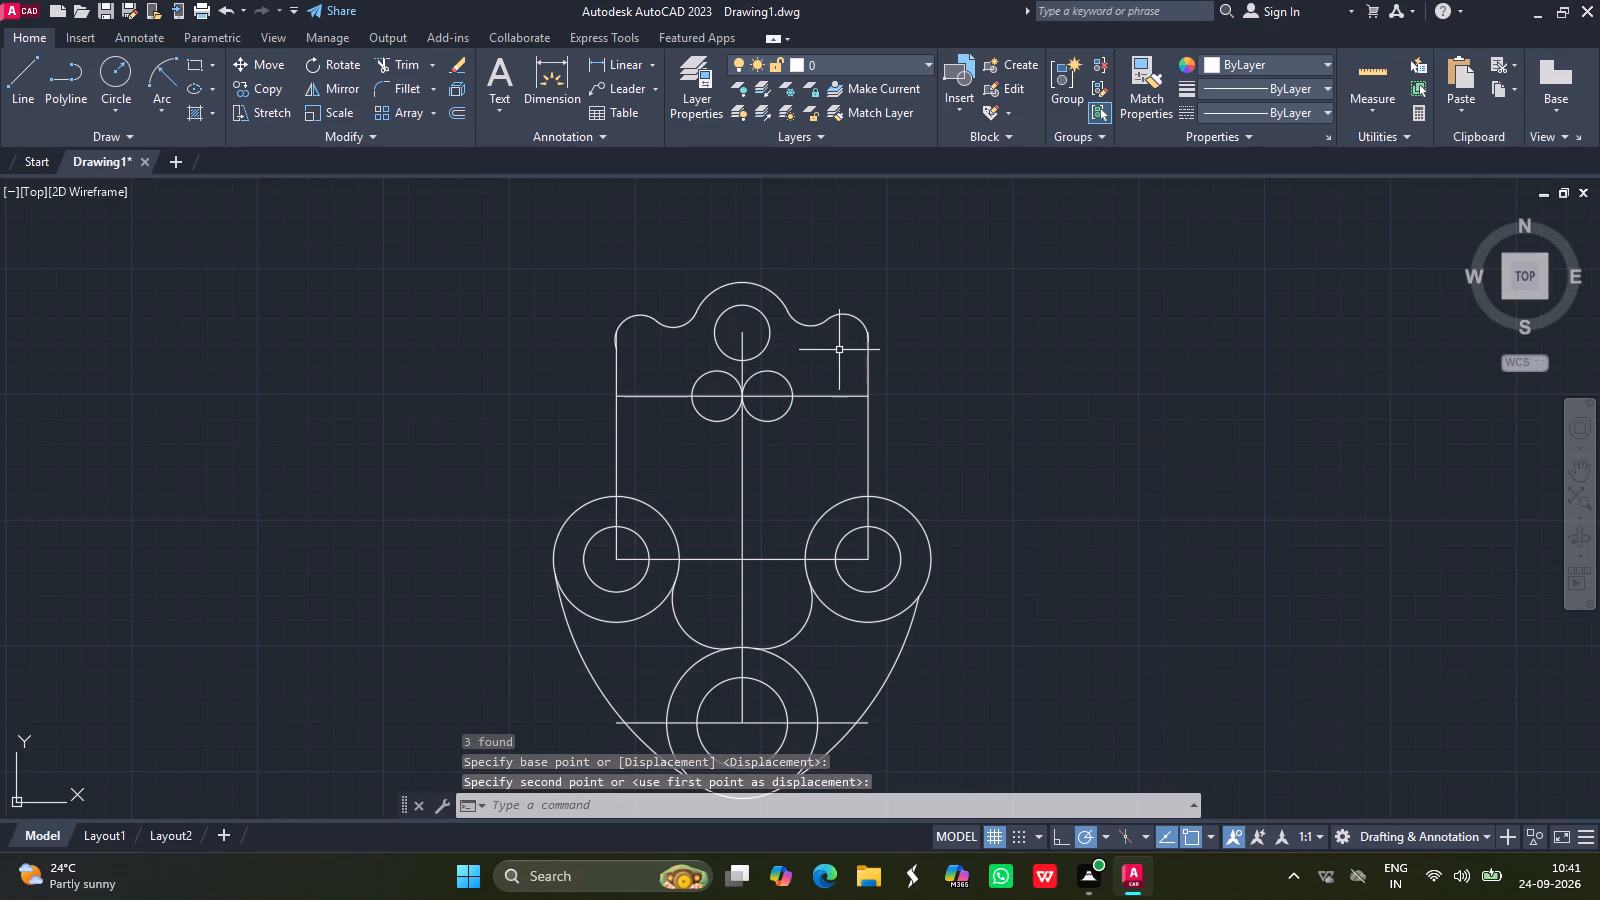
{"action": "key", "text": "Return"}
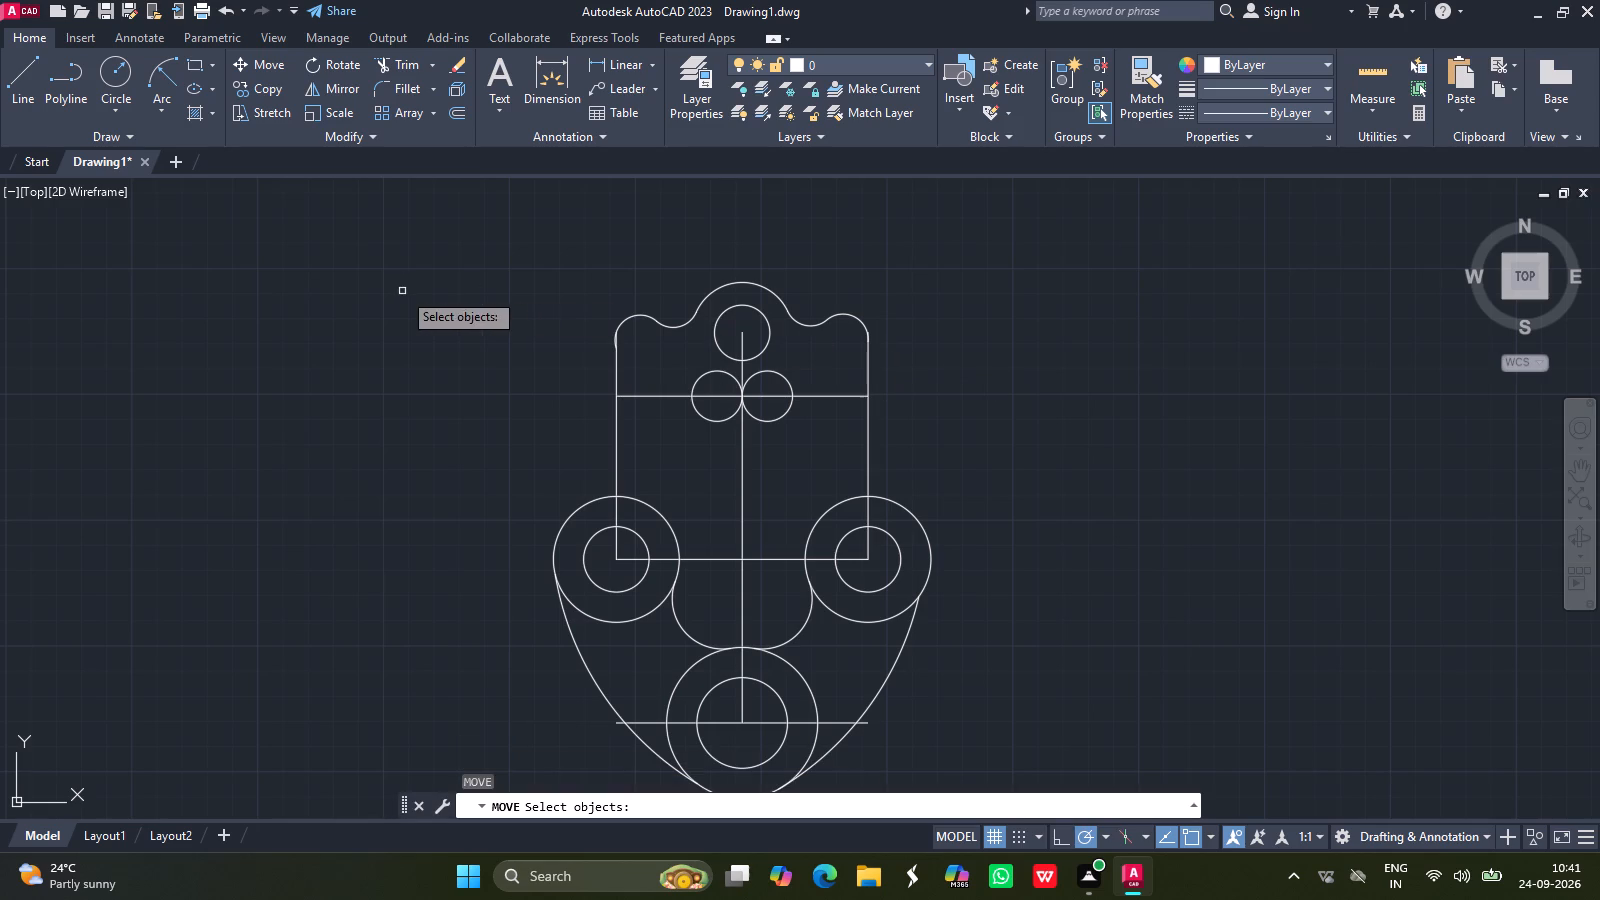
Draw a line joining the top quadrants of the two side-by-side radius 10 circles.
{"action": "key", "text": "Escape"}
{"action": "left_click", "coordinate": [33, 64]}
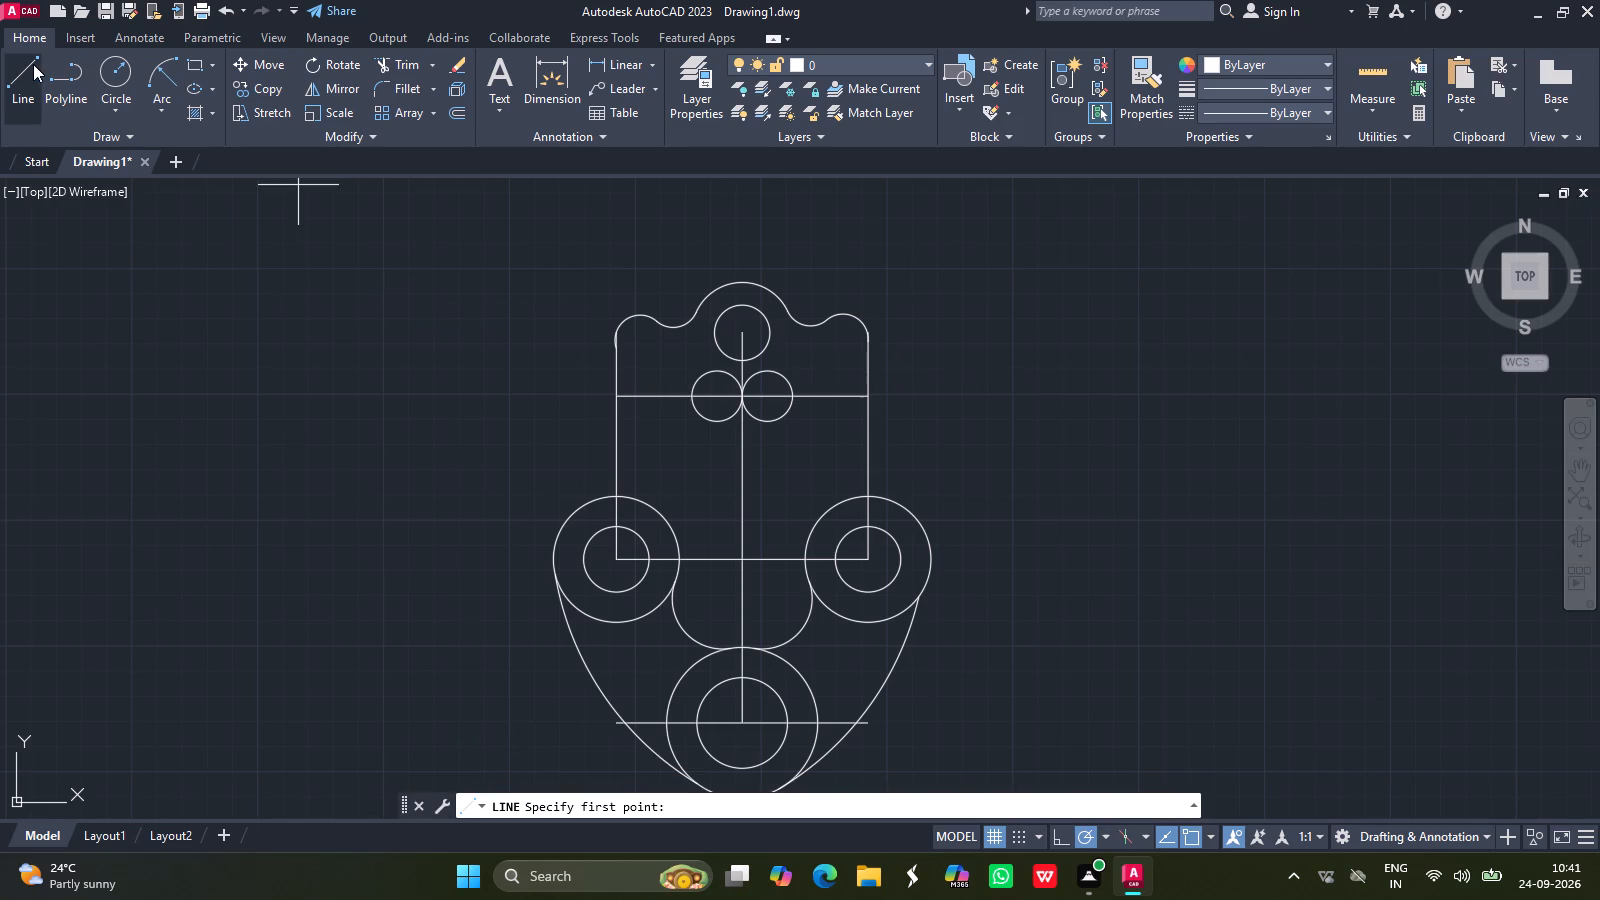
{"action": "left_click", "coordinate": [718, 371]}
{"action": "left_click", "coordinate": [771, 373]}
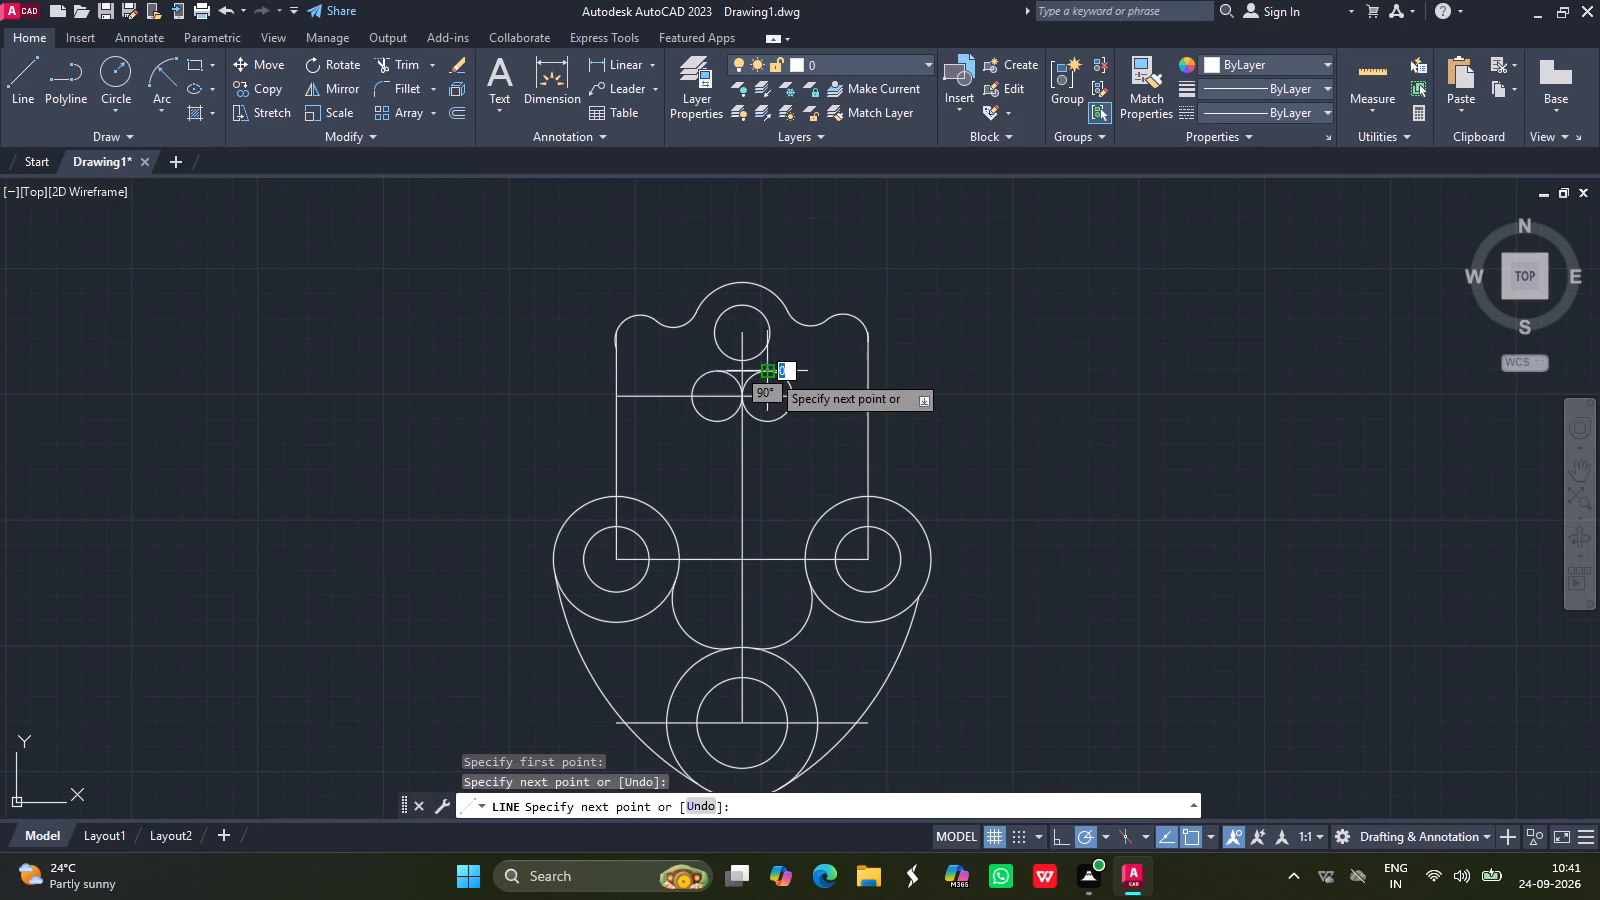
{"action": "key", "text": "Return"}
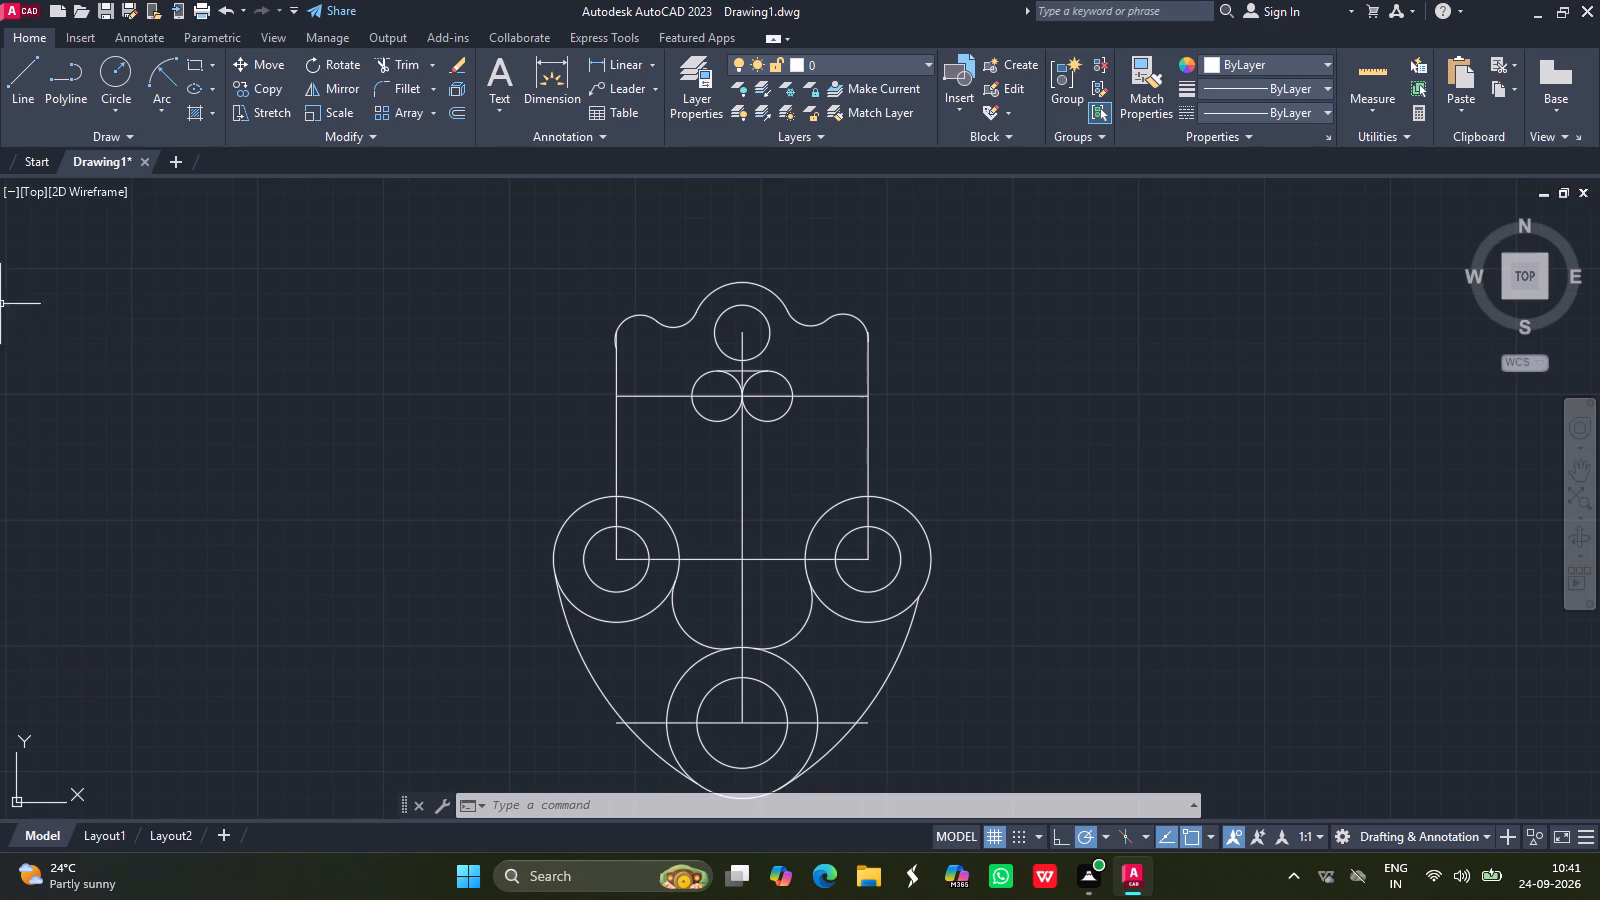
Draw a 100-unit horizontal line joining the top quadrants of the two outer circles at the part's sides.
{"action": "left_click", "coordinate": [16, 87]}
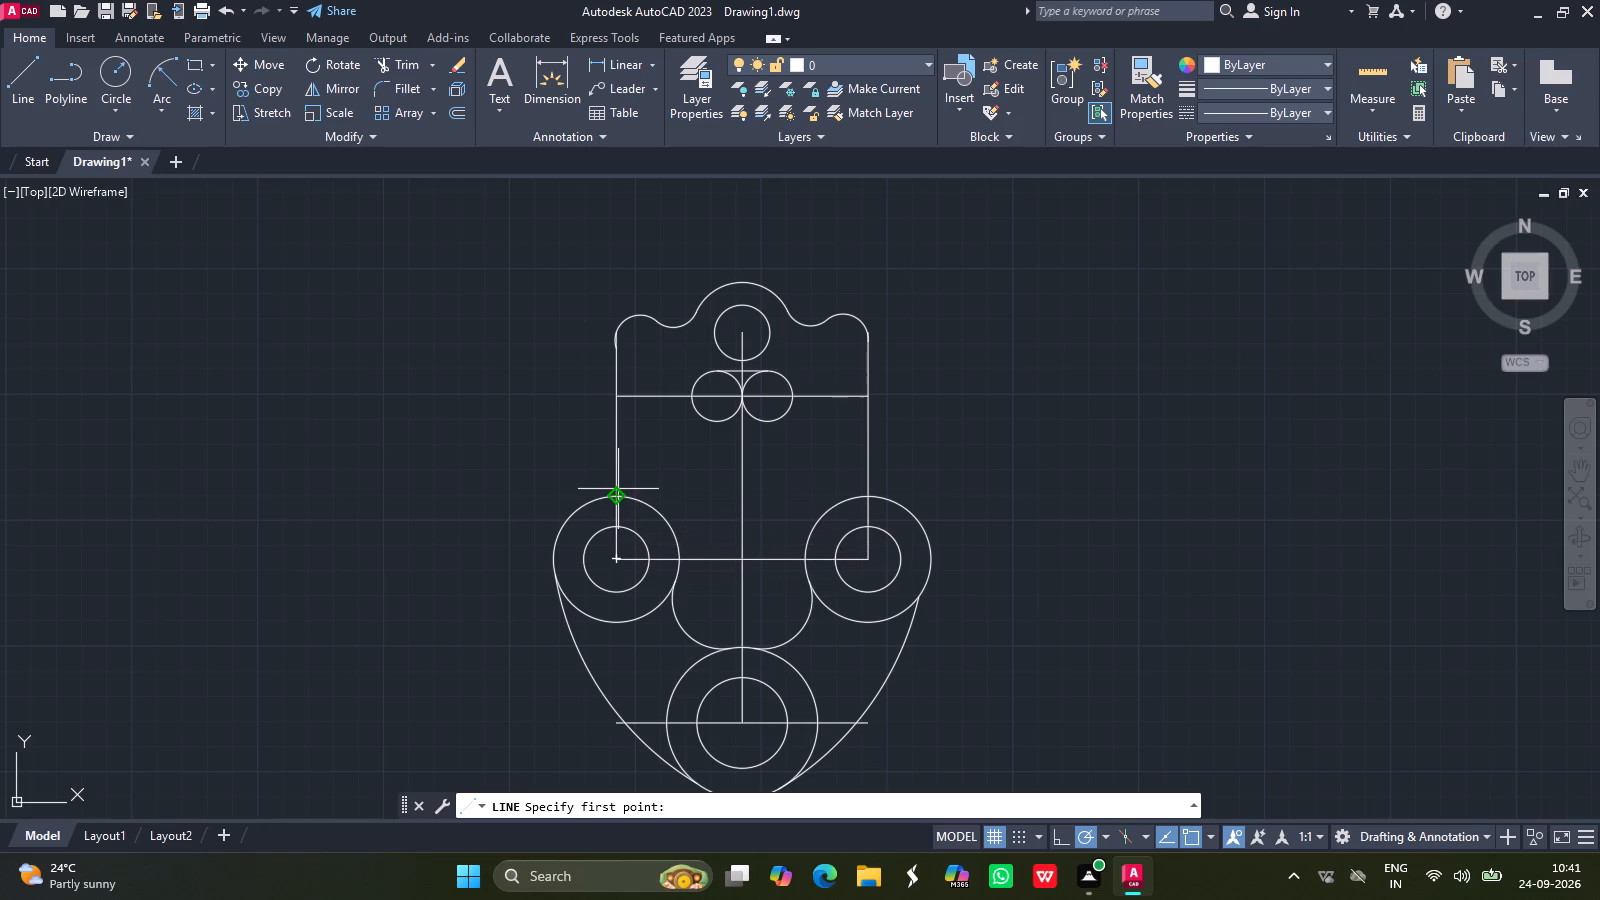
{"action": "left_click_drag", "start_coordinate": [618, 497], "coordinate": [682, 495]}
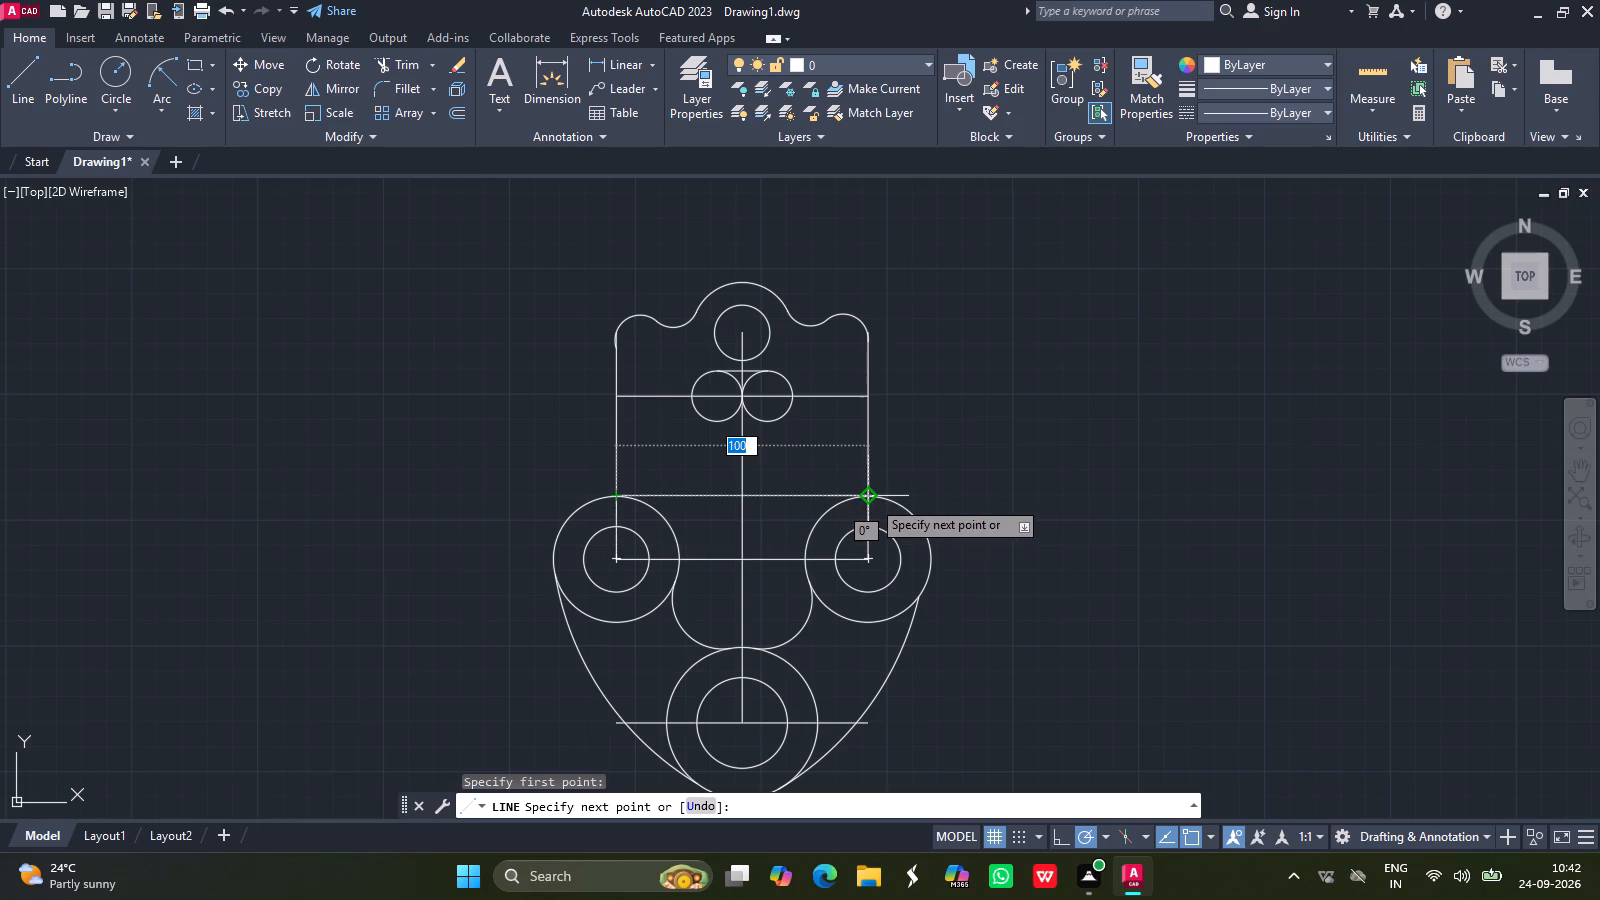
{"action": "left_click", "coordinate": [871, 497]}
{"action": "key", "text": "Return"}
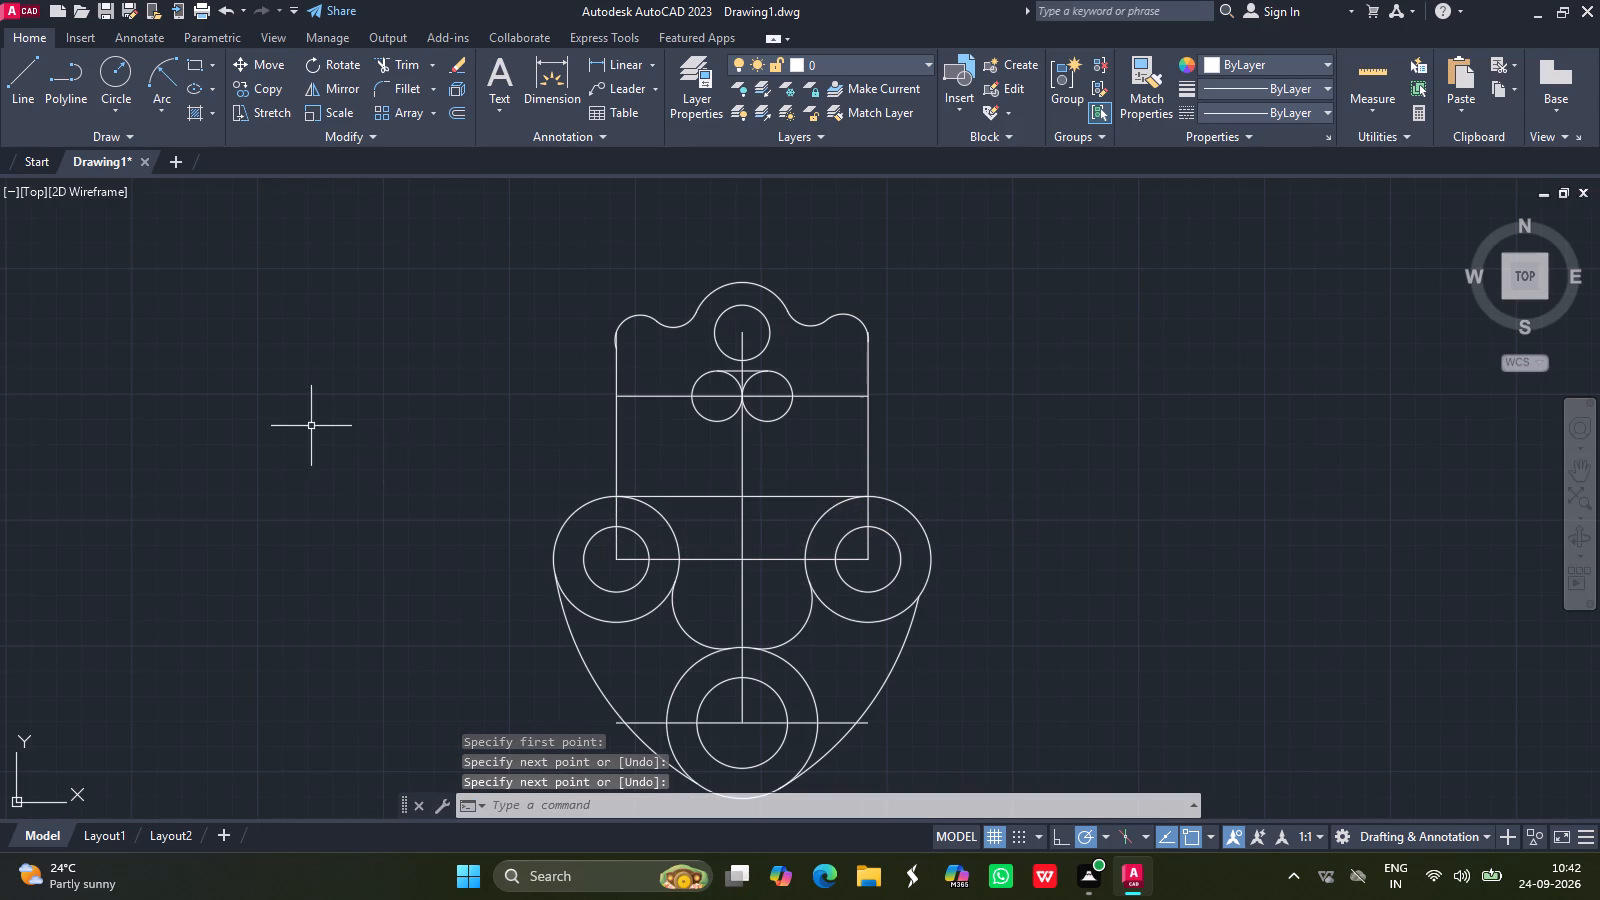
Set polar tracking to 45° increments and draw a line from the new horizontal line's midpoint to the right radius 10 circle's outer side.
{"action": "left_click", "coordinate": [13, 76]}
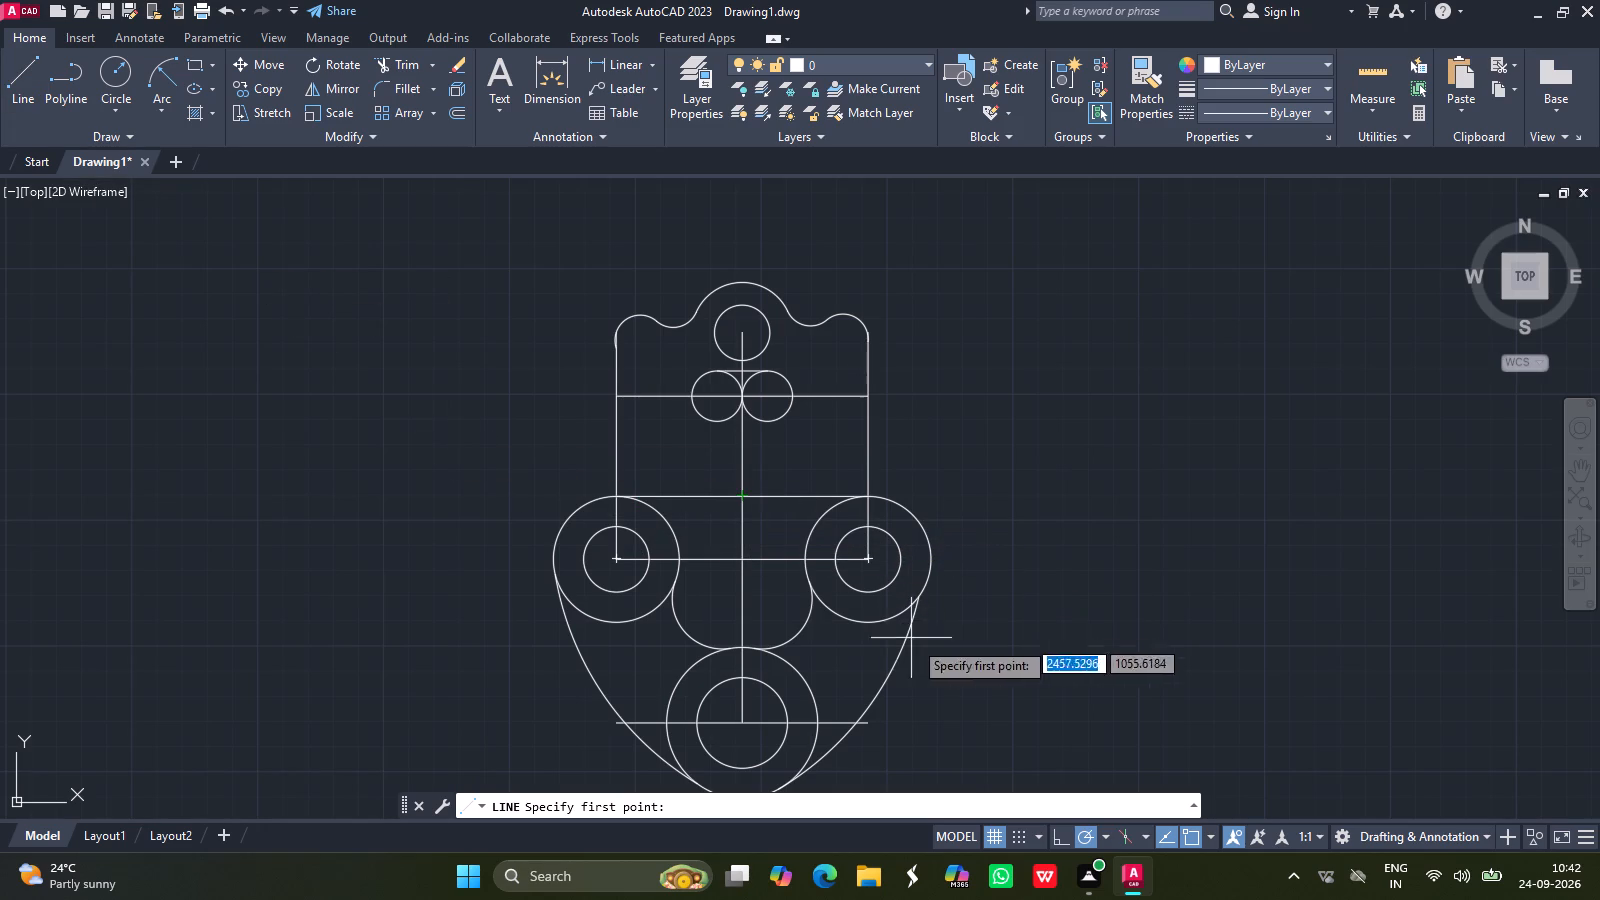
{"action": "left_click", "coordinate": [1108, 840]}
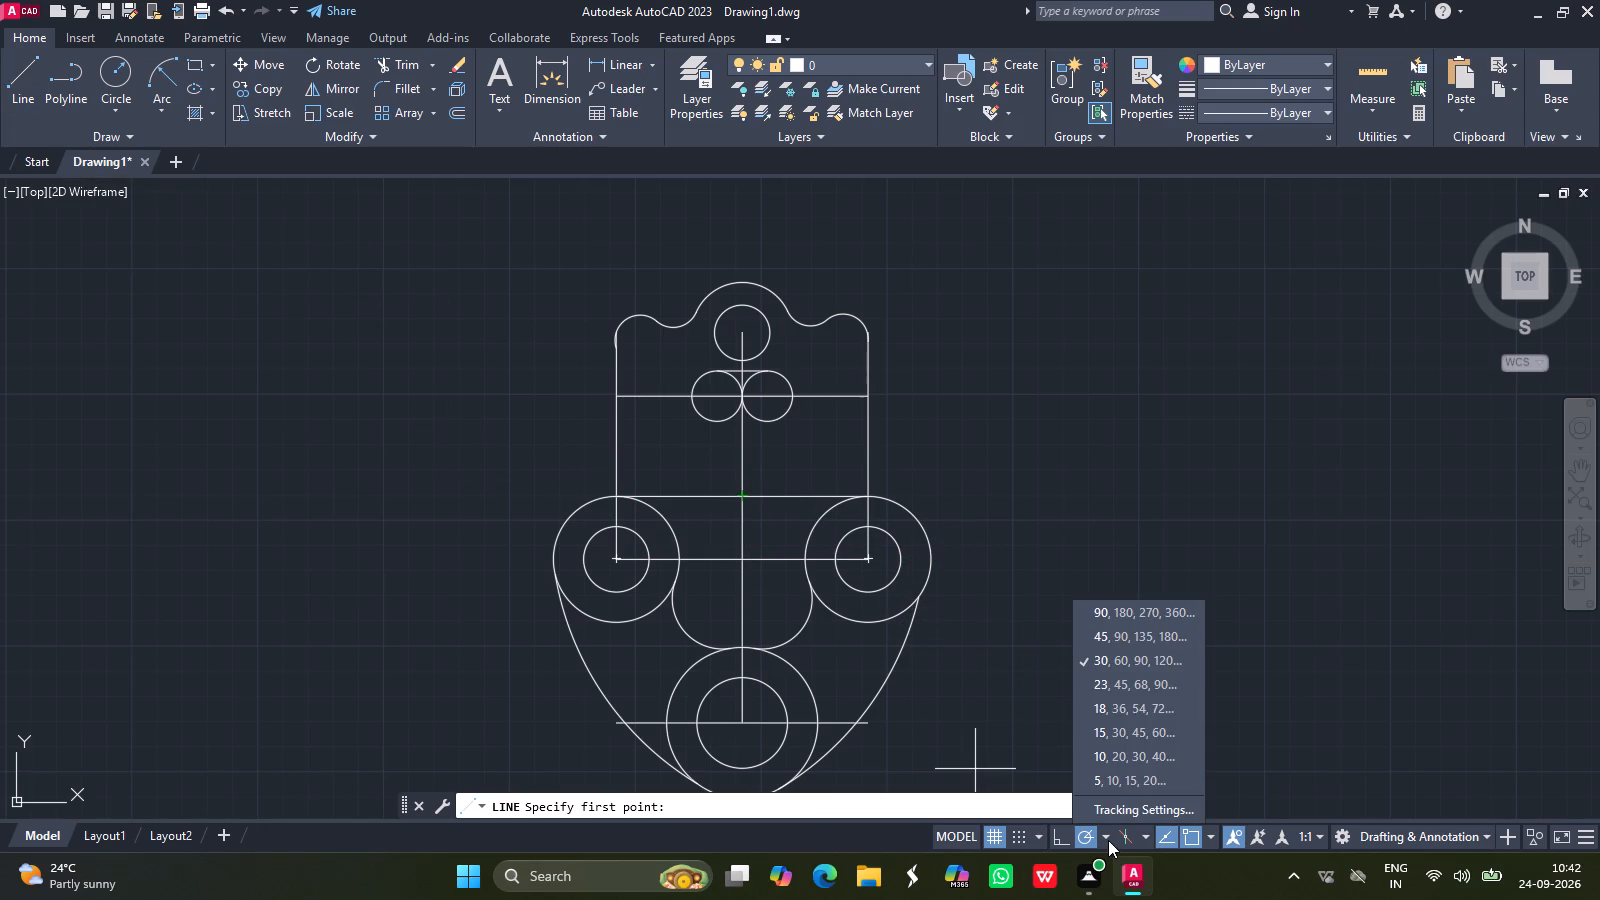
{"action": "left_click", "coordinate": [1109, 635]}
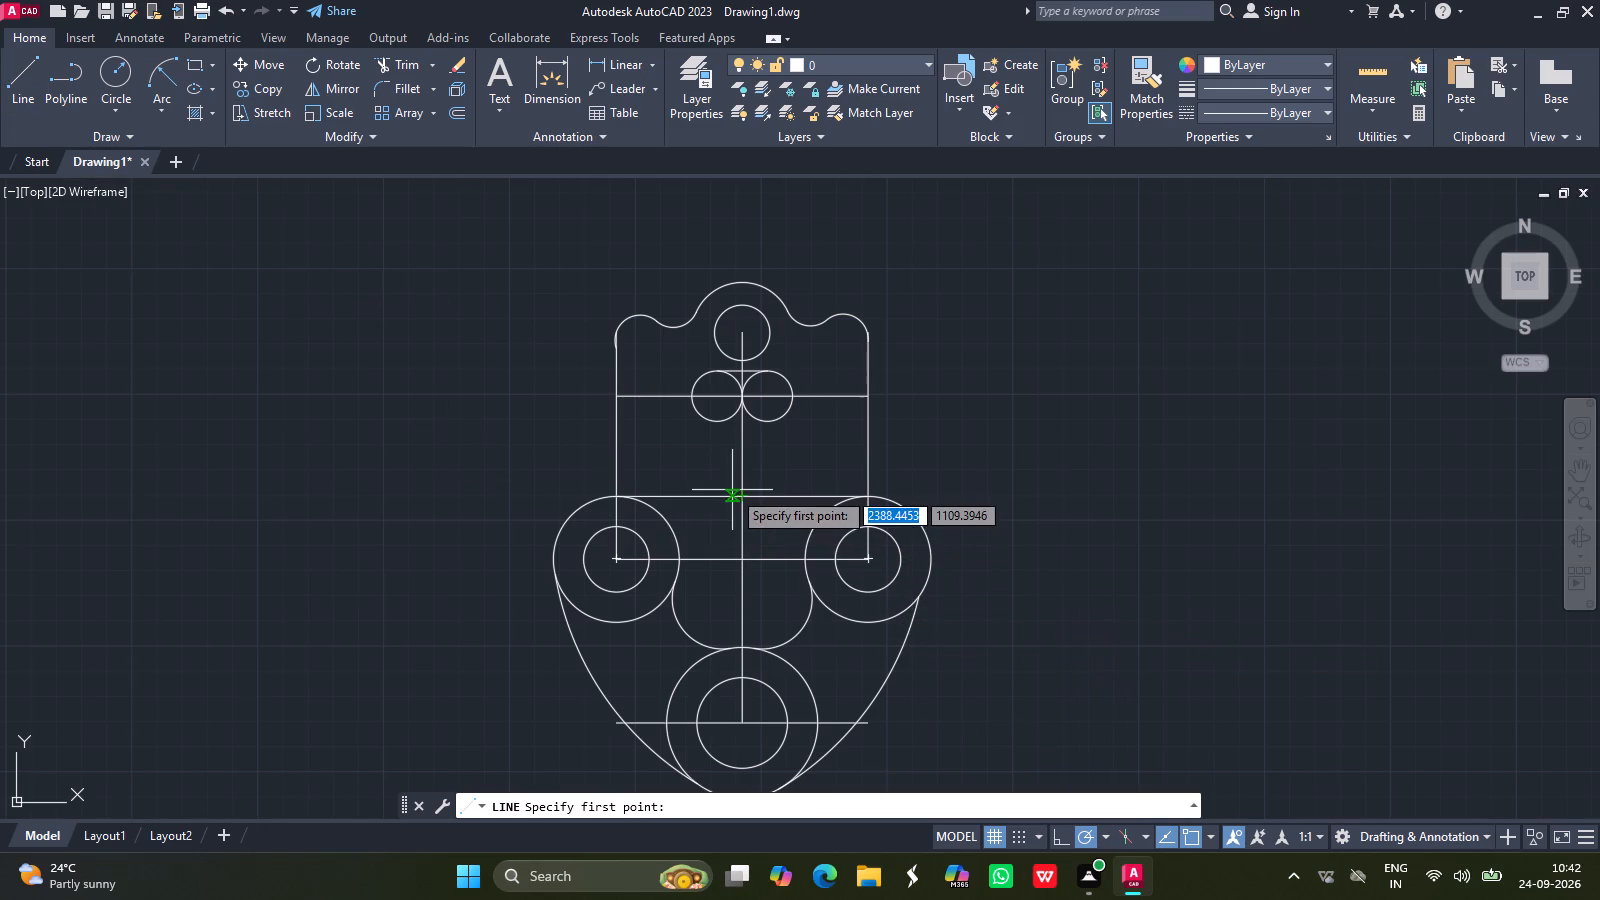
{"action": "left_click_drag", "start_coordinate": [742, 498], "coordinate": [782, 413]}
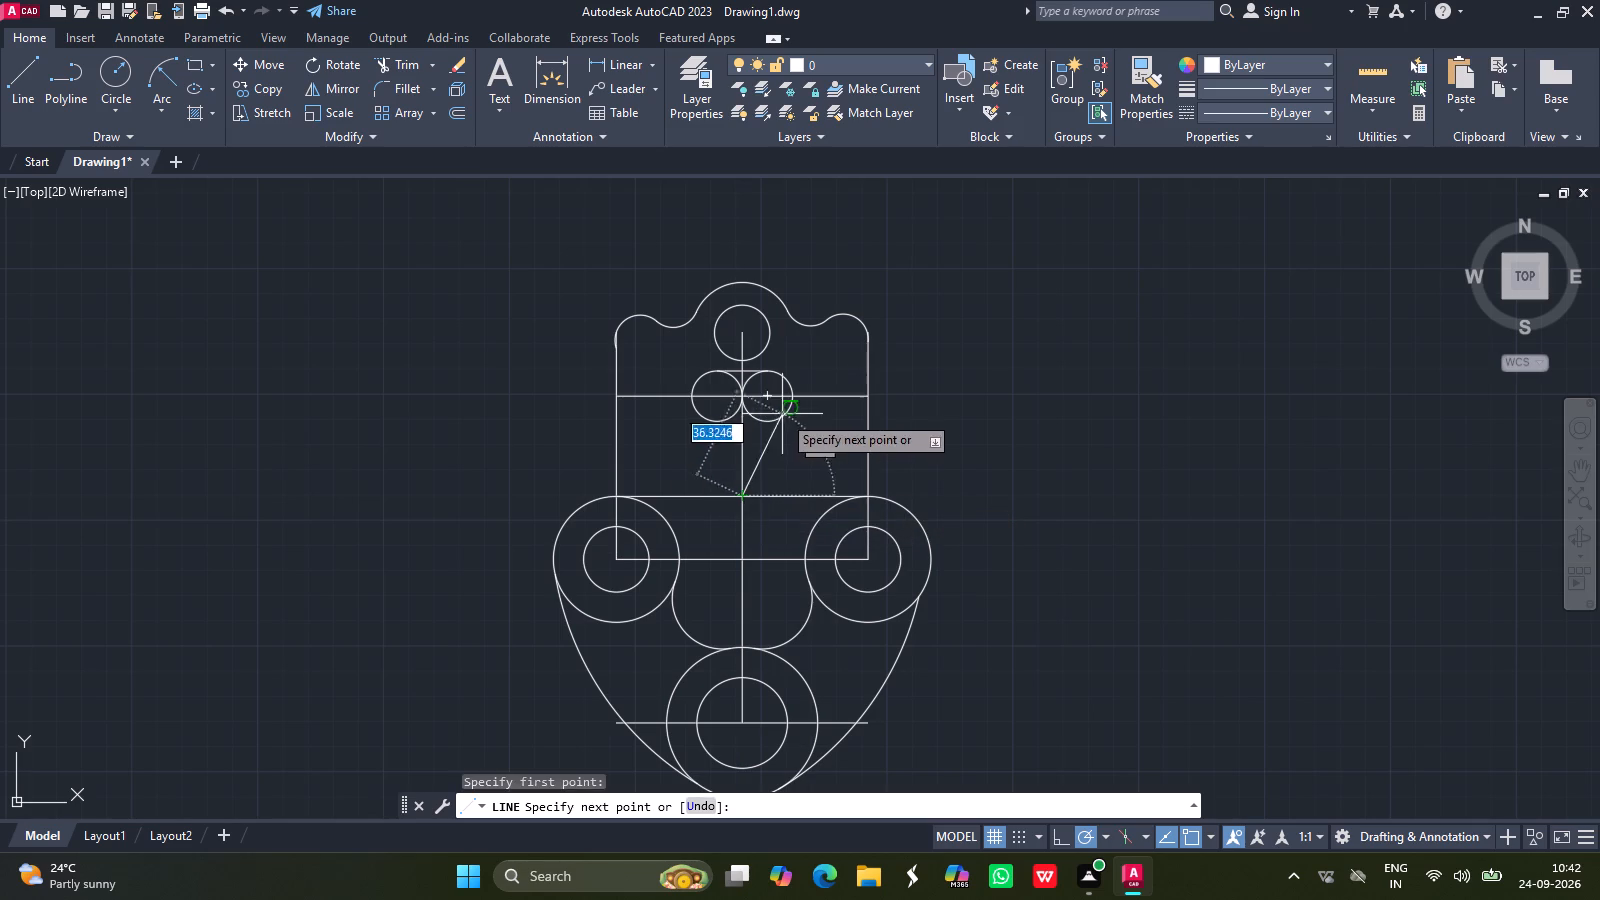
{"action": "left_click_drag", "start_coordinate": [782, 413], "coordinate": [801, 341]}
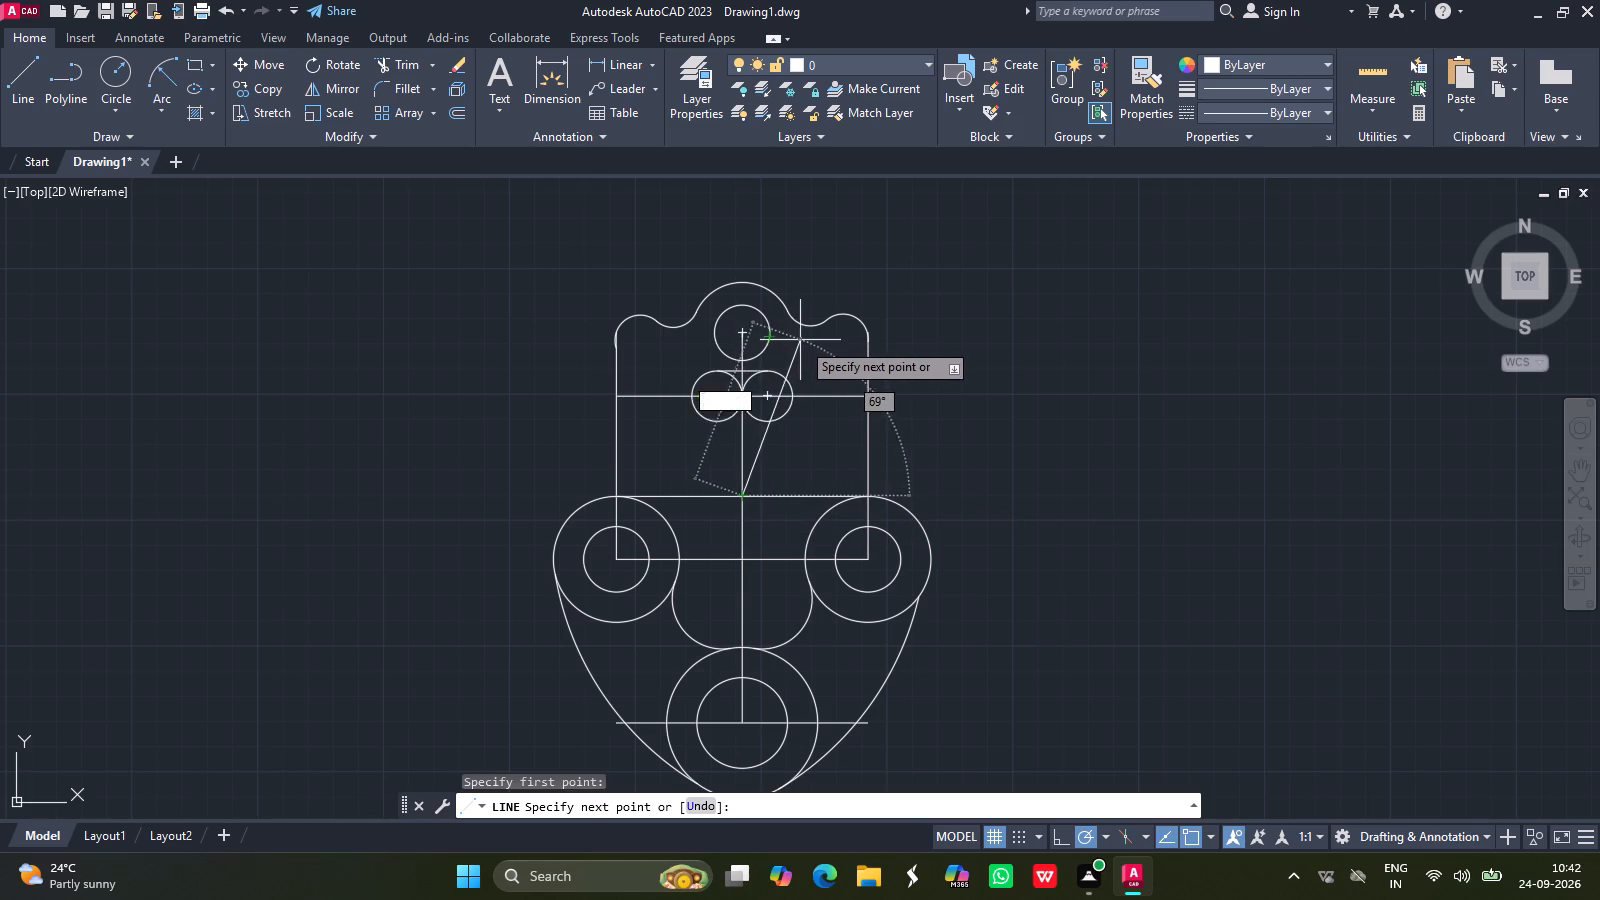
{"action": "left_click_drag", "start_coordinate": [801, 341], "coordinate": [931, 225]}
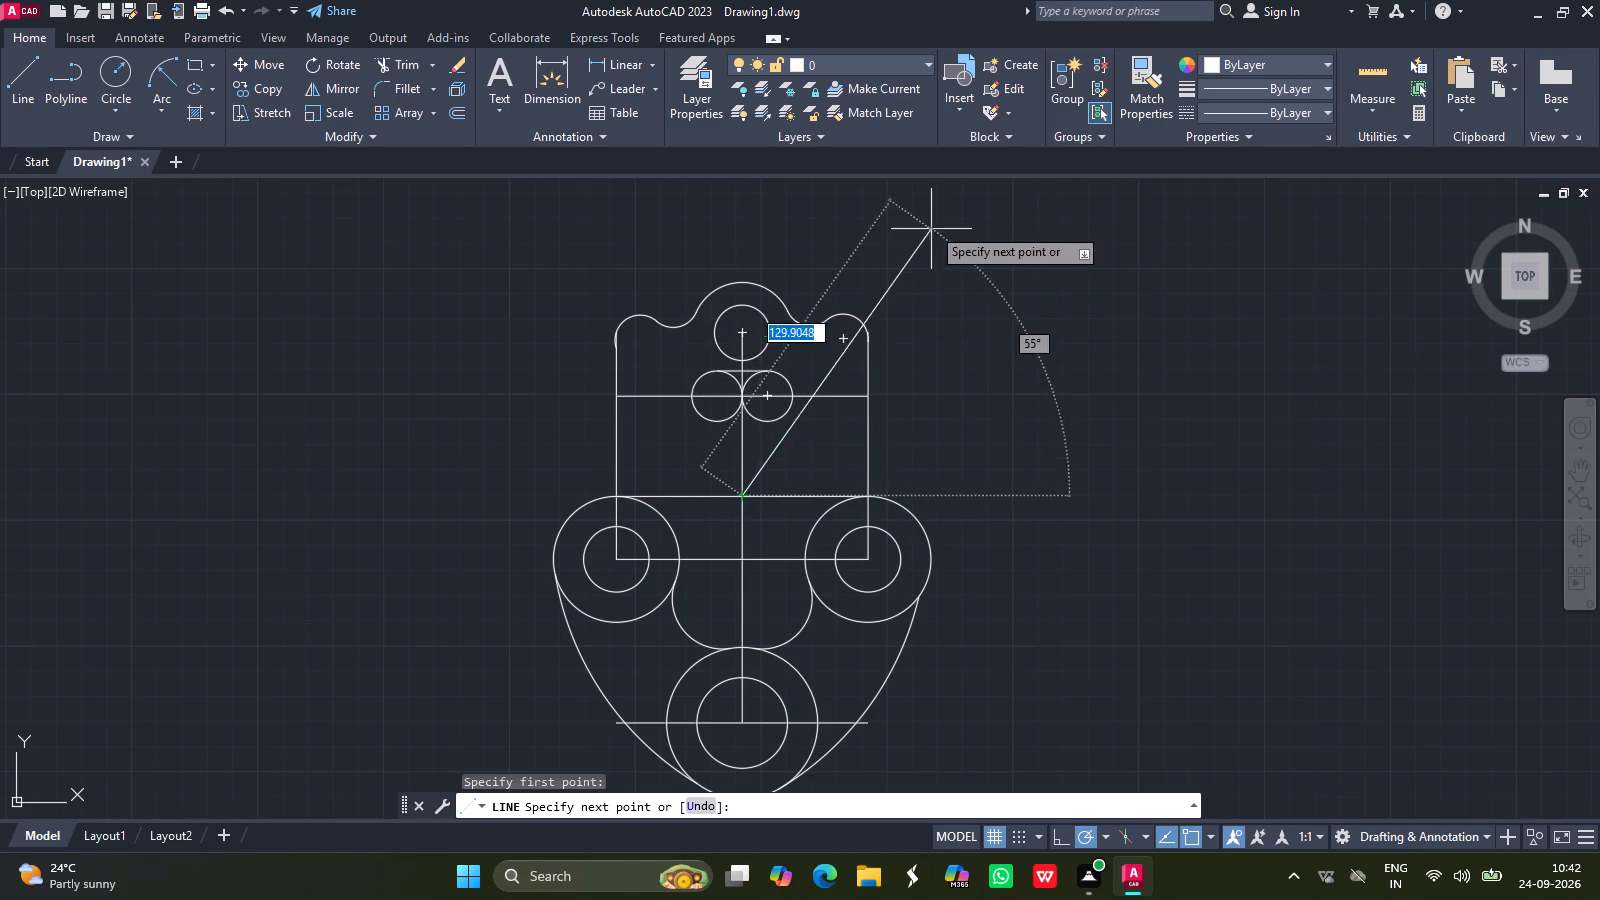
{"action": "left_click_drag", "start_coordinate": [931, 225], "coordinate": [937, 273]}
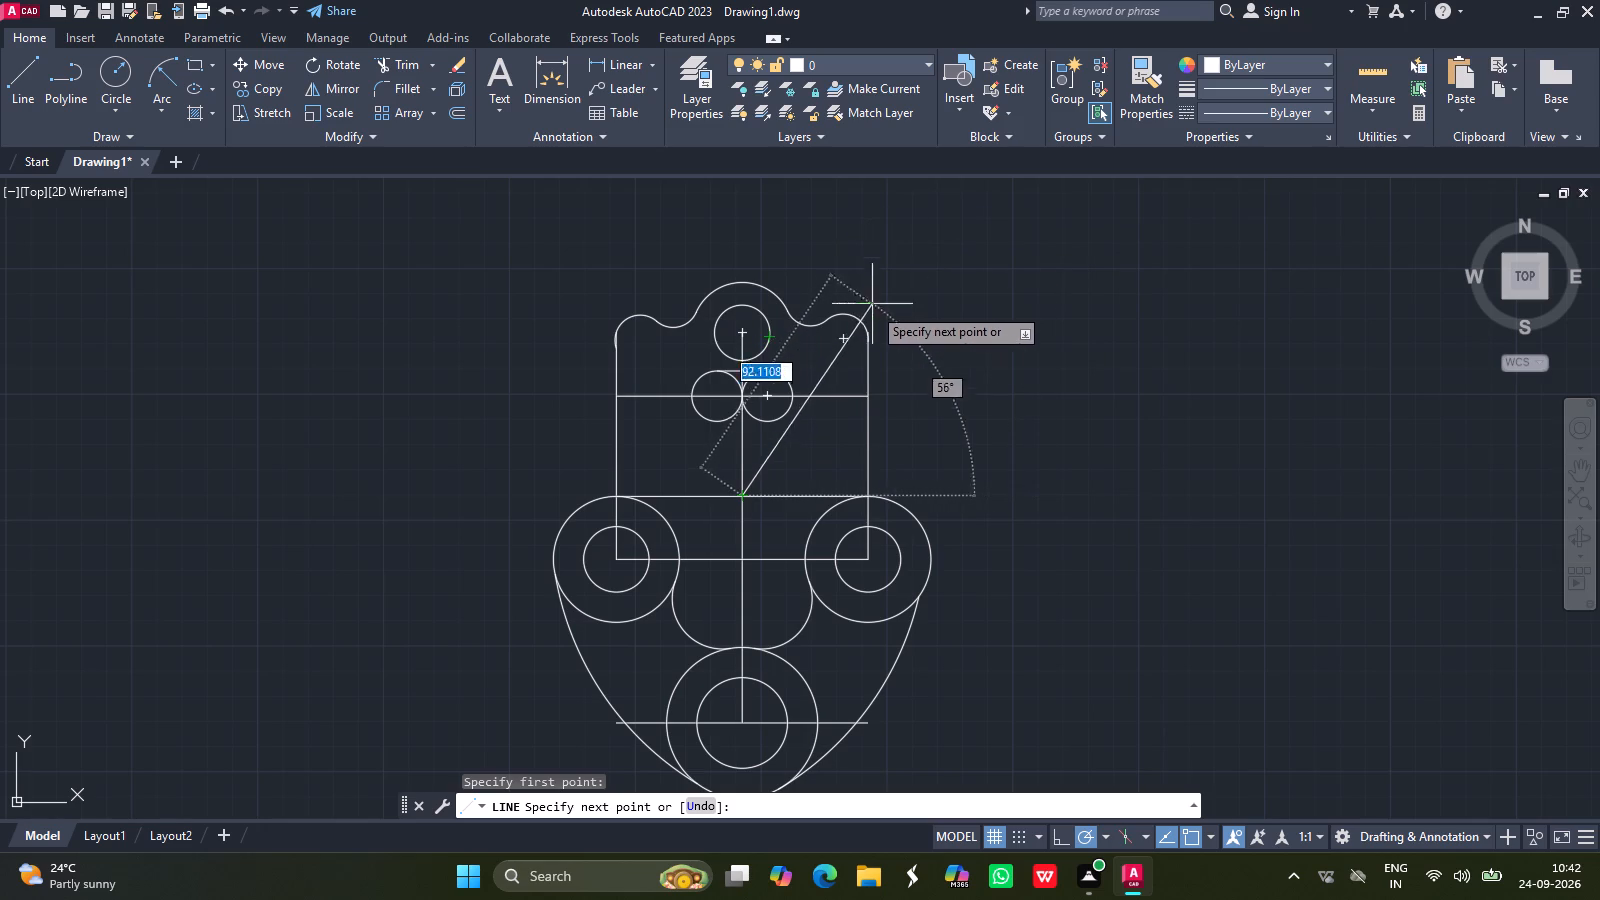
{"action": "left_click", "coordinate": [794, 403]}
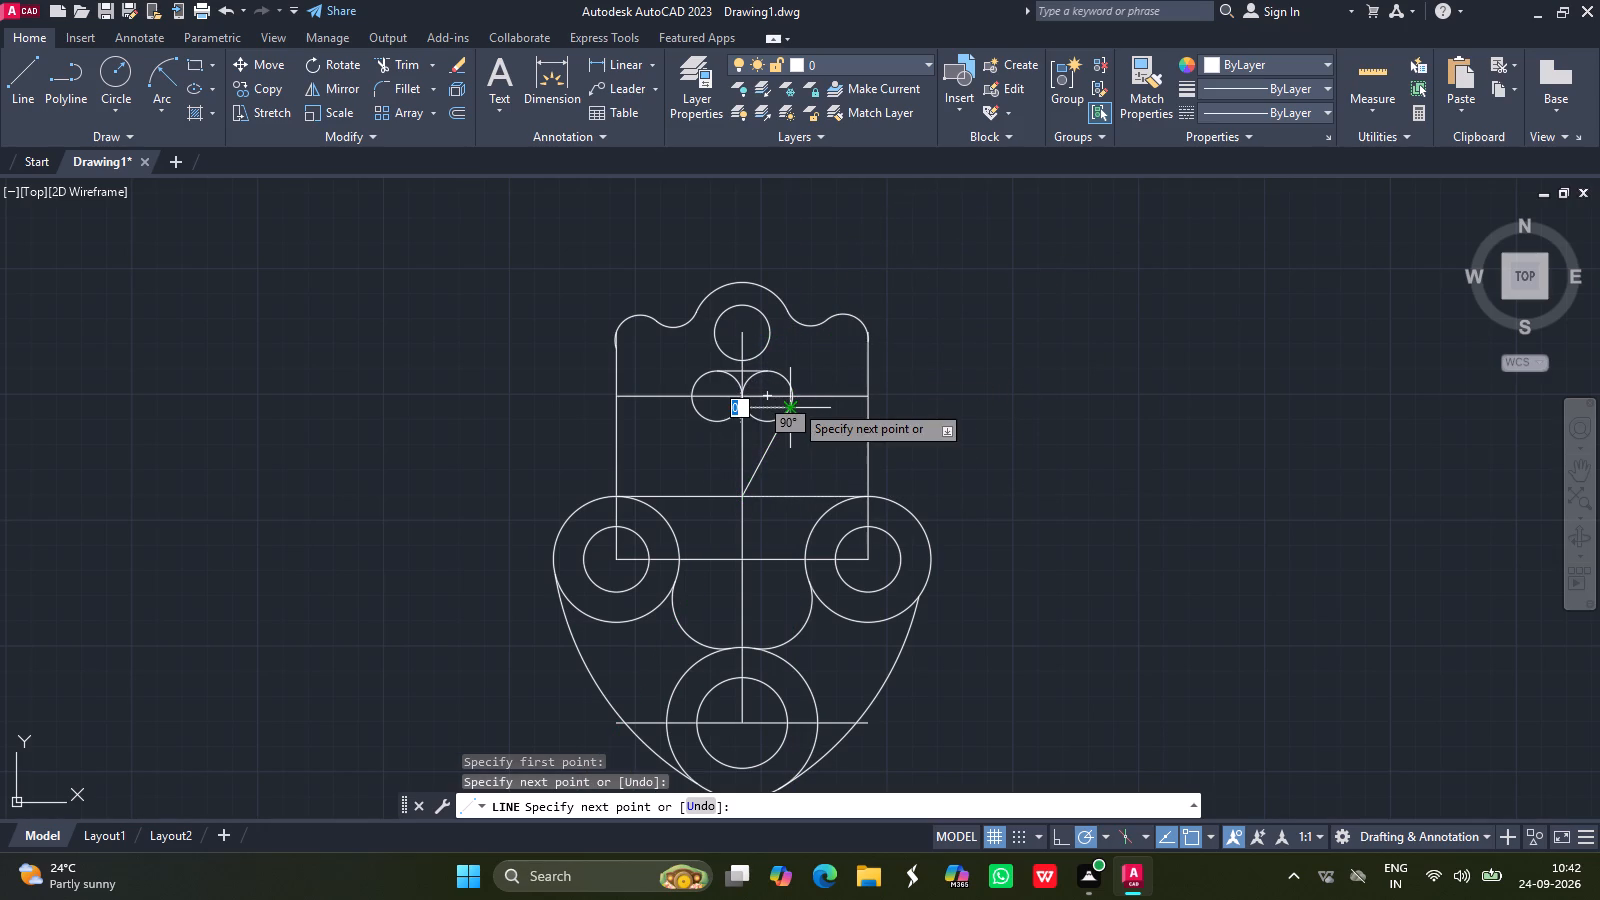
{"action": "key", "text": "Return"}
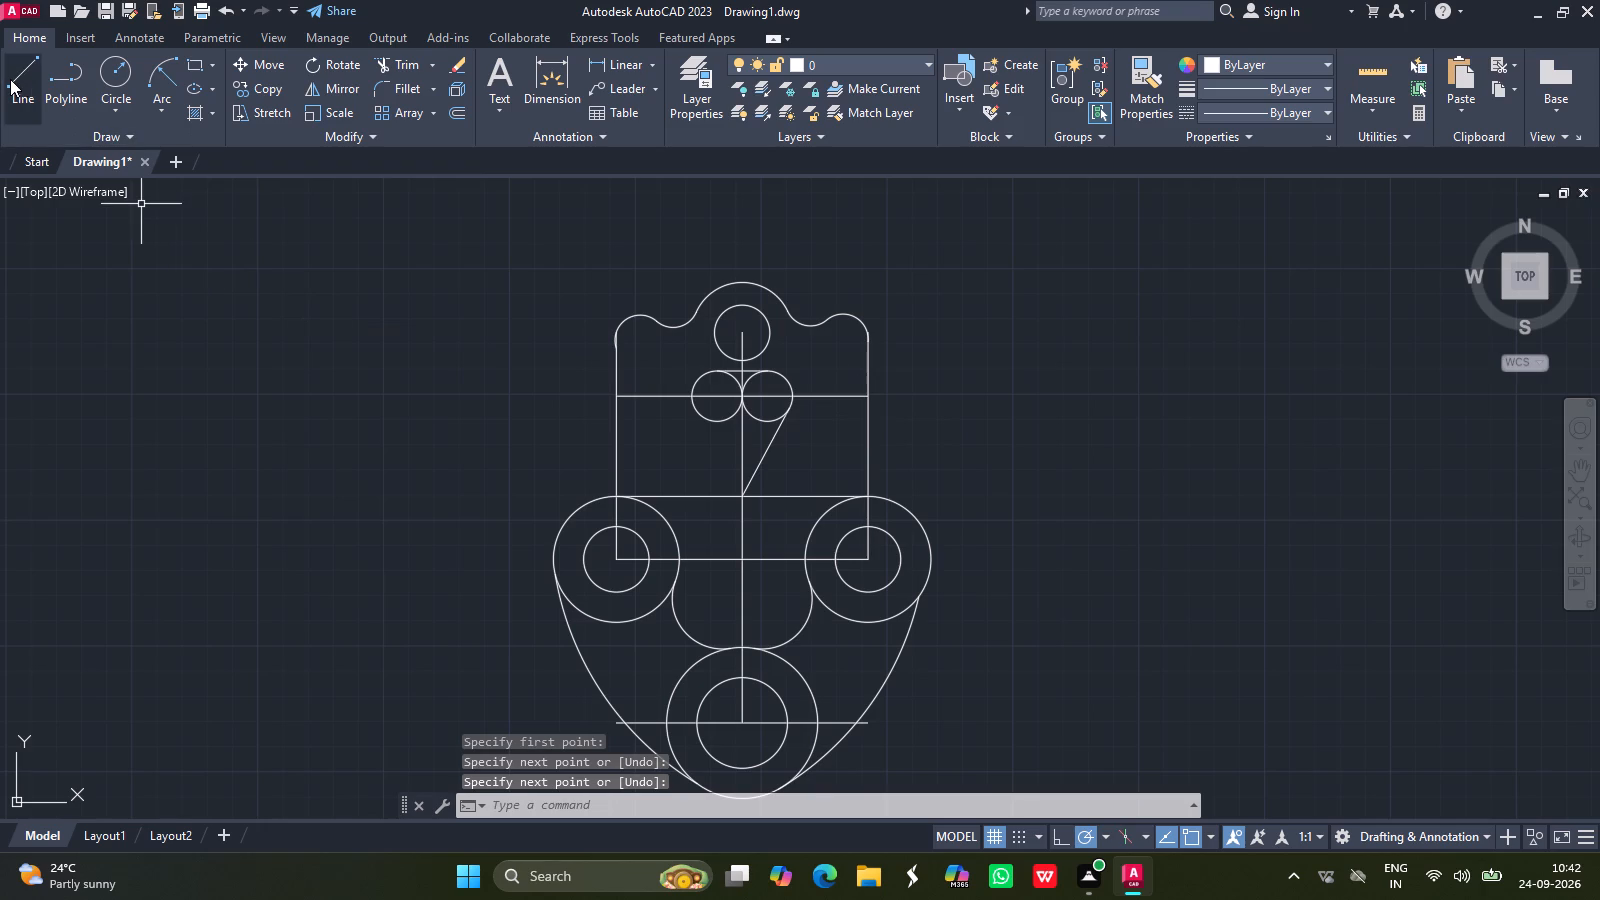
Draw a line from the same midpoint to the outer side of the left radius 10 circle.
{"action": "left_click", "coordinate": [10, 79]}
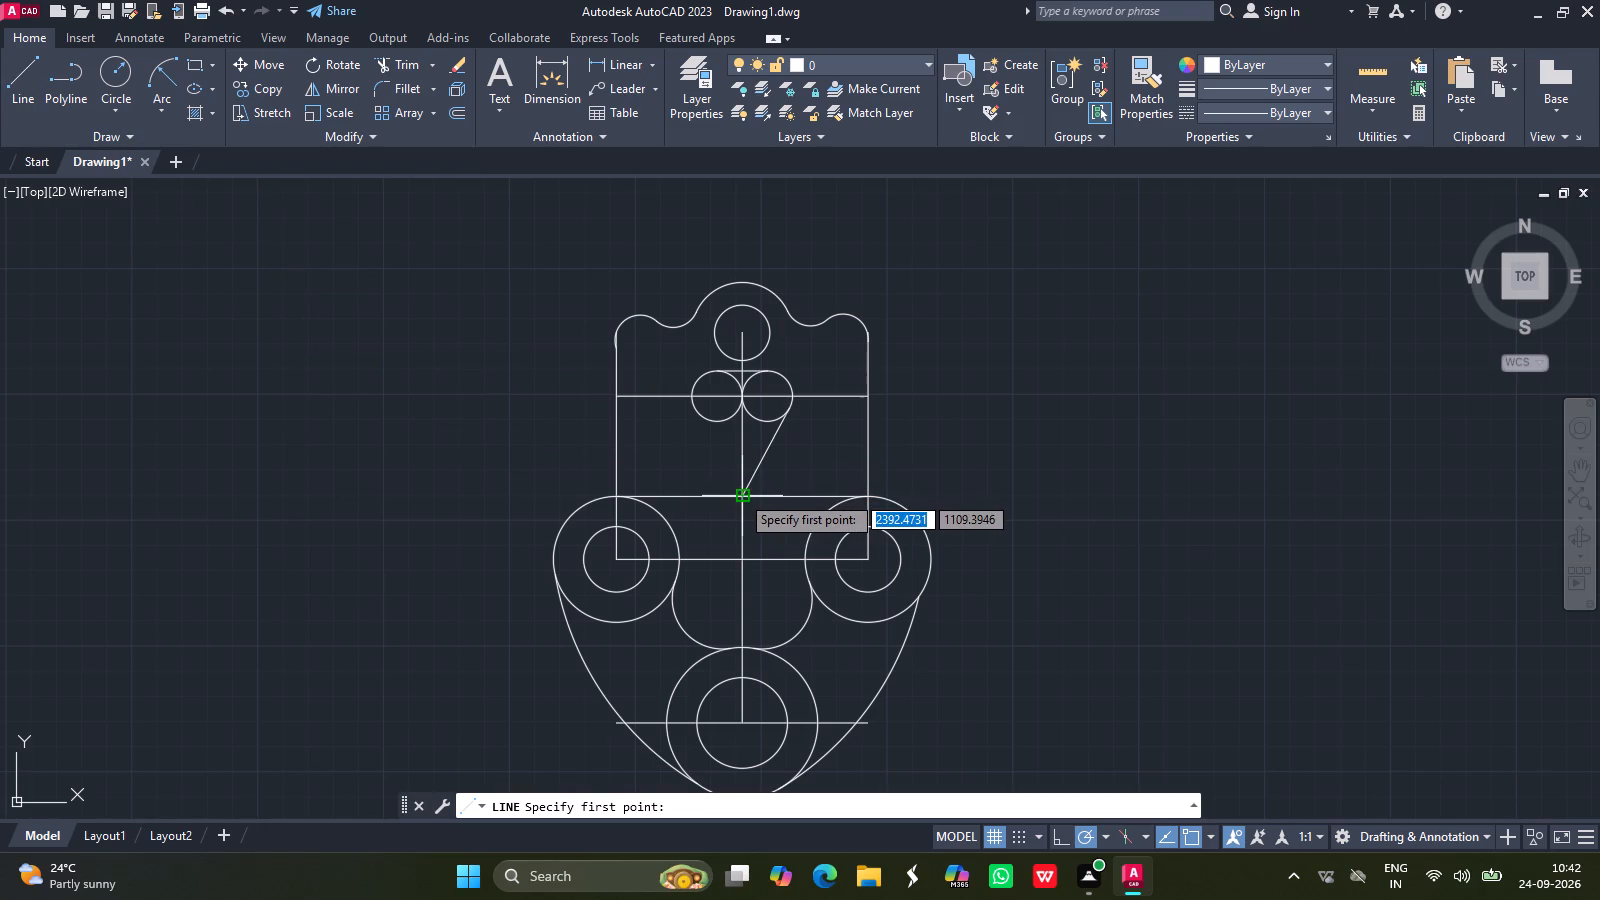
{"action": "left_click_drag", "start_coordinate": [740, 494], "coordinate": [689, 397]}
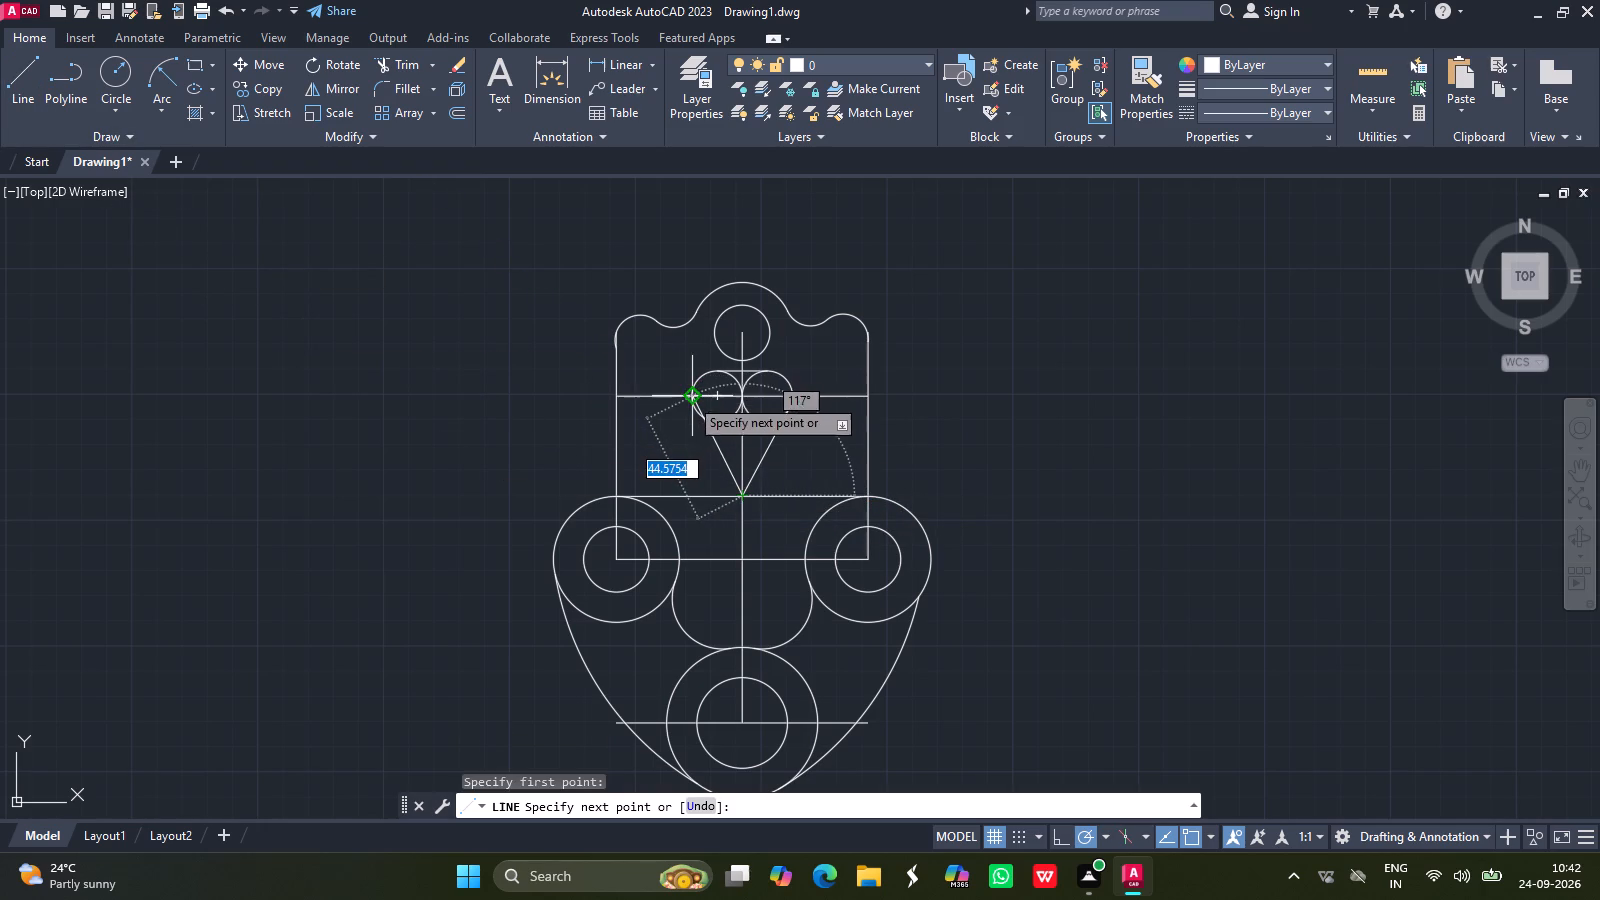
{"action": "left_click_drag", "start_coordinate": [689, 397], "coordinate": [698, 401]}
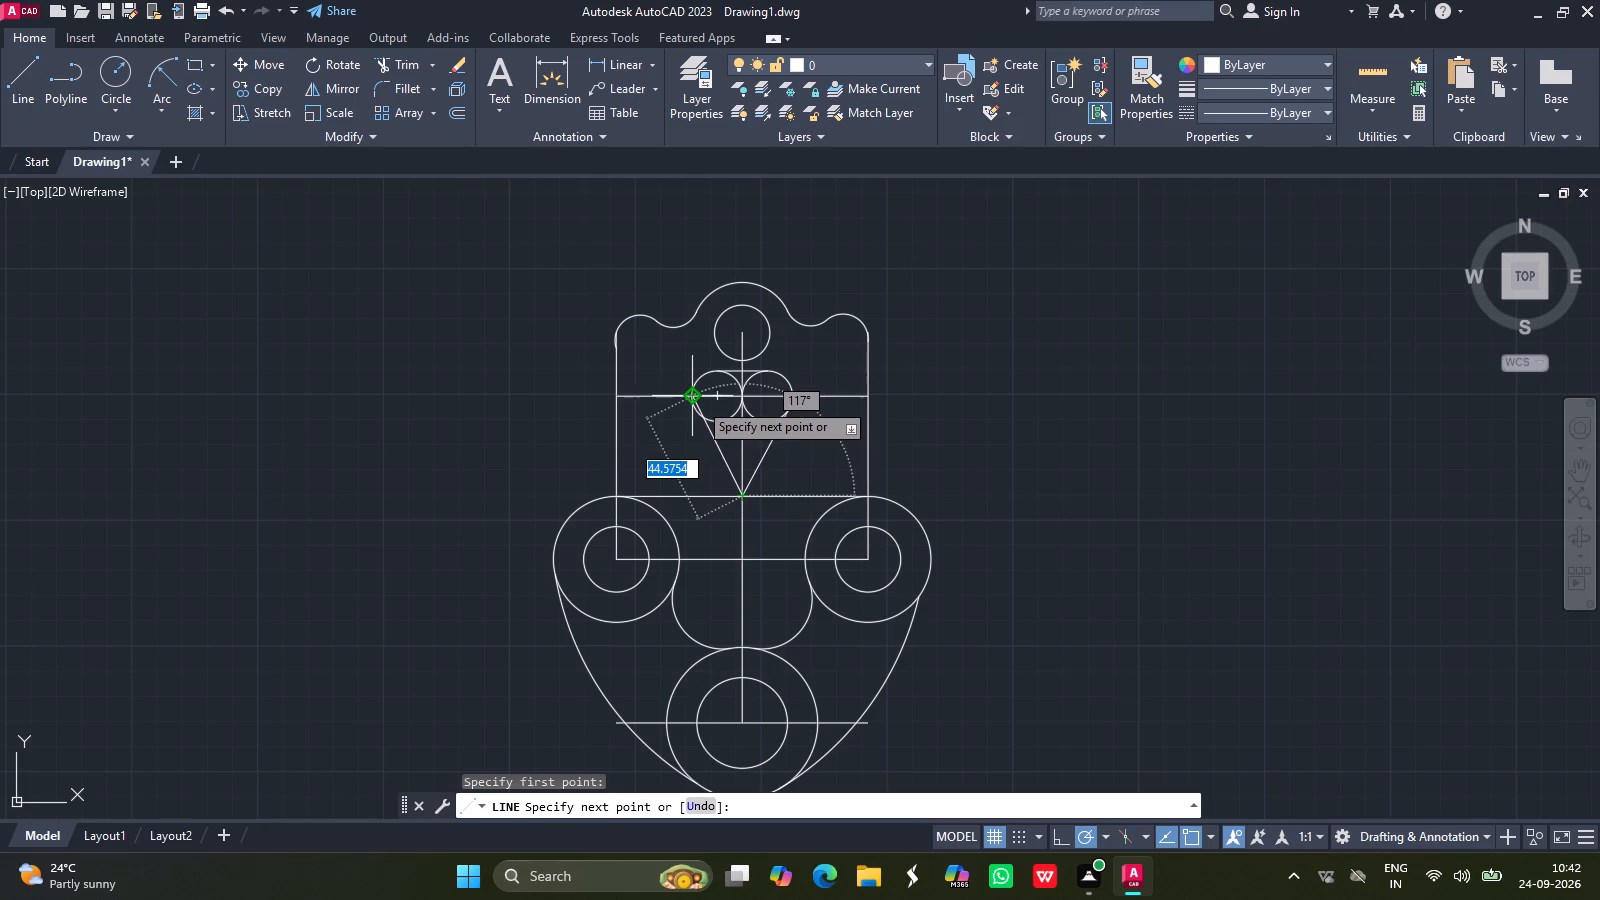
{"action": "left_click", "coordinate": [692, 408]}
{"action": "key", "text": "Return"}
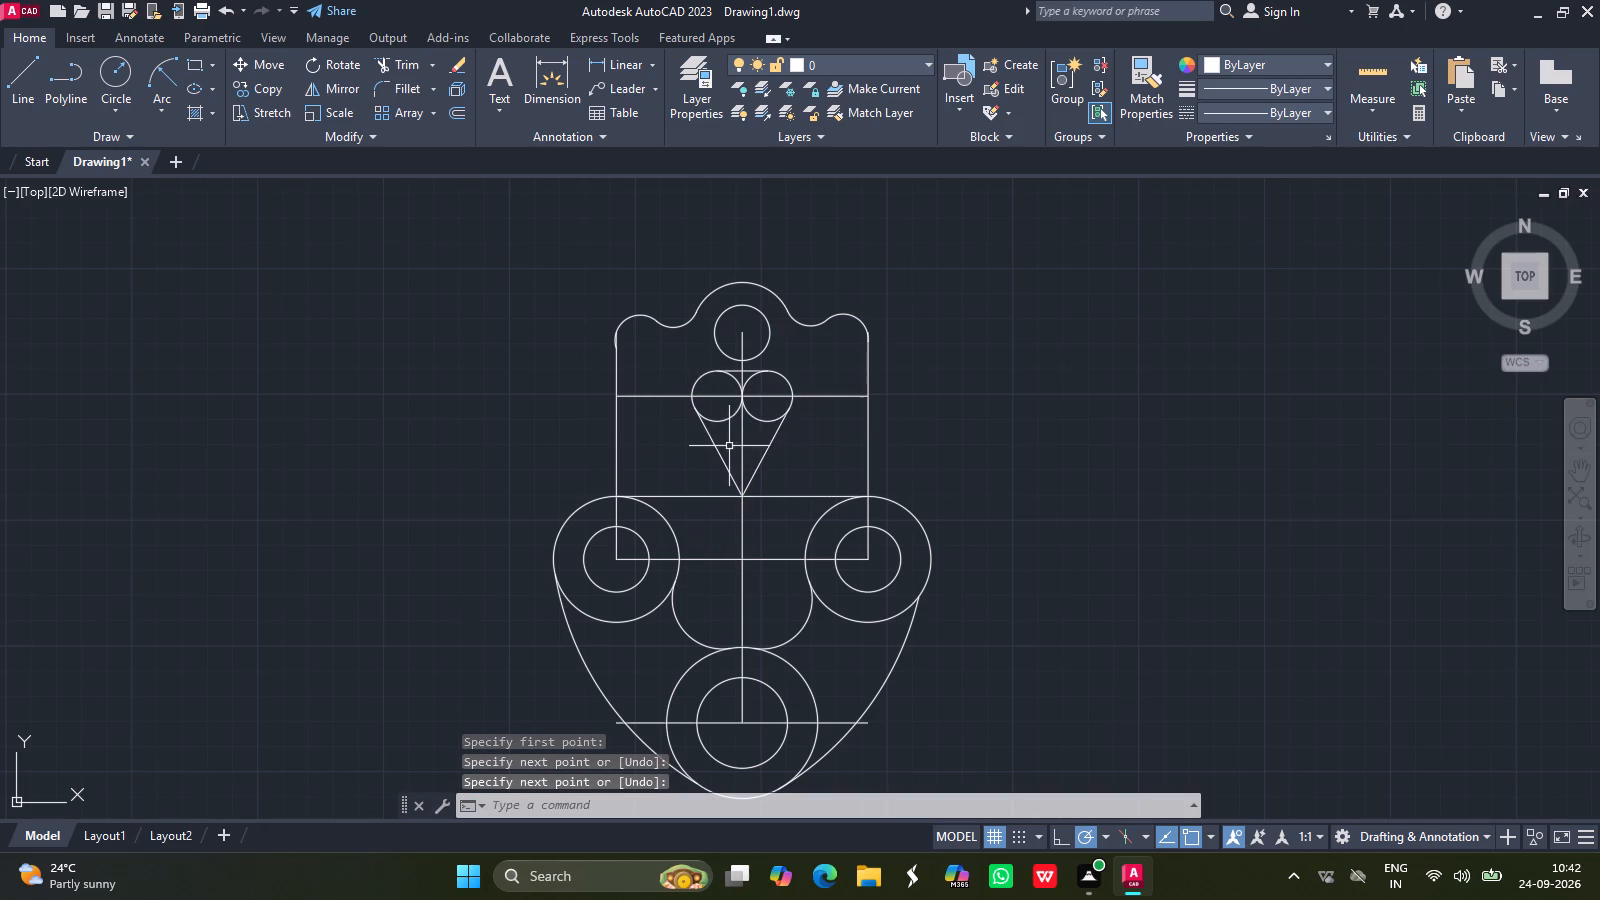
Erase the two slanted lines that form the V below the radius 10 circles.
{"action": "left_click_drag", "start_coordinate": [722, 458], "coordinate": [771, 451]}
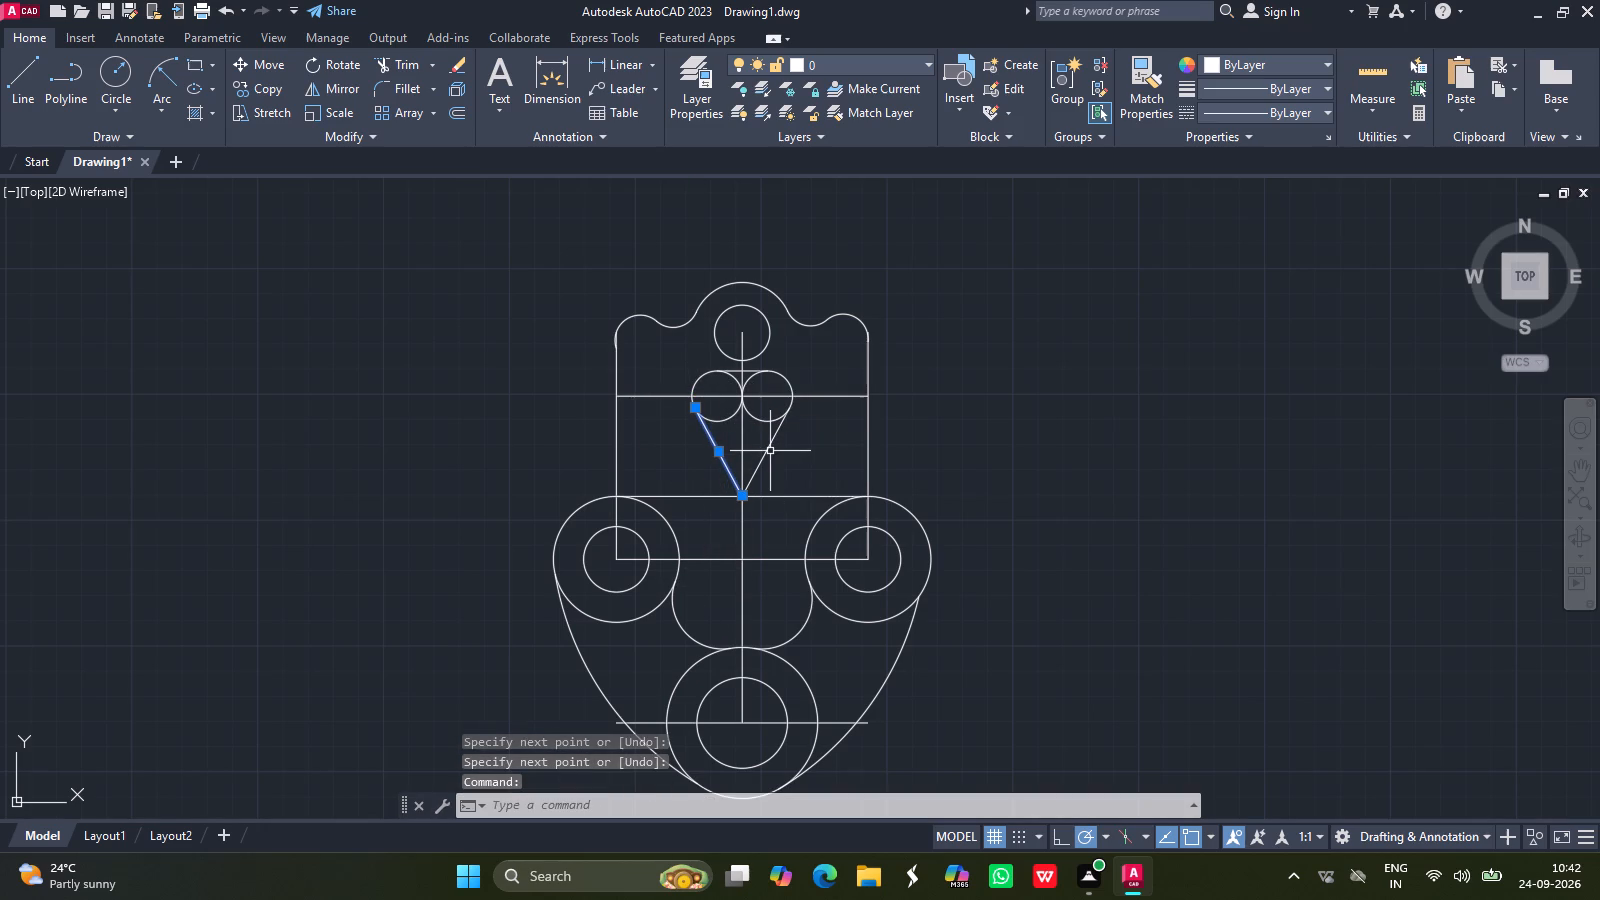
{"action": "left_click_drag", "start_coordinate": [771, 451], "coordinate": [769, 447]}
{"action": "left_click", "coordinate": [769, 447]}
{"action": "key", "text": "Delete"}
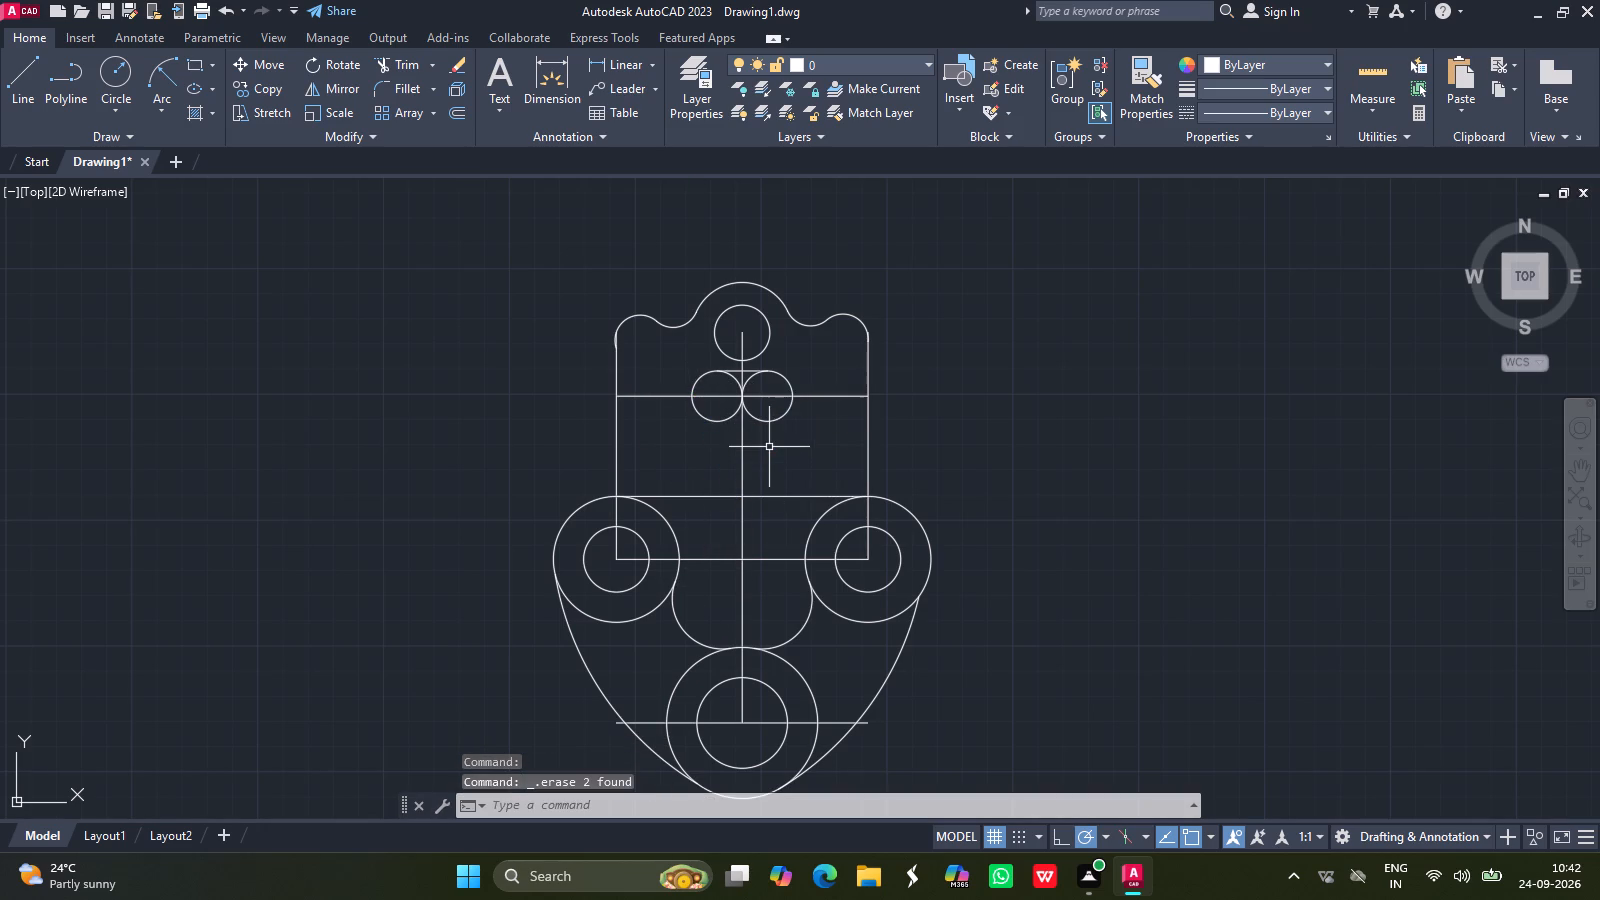
Draw a radius 10 circle centred where the new horizontal line crosses the vertical centre line.
{"action": "left_click", "coordinate": [109, 70]}
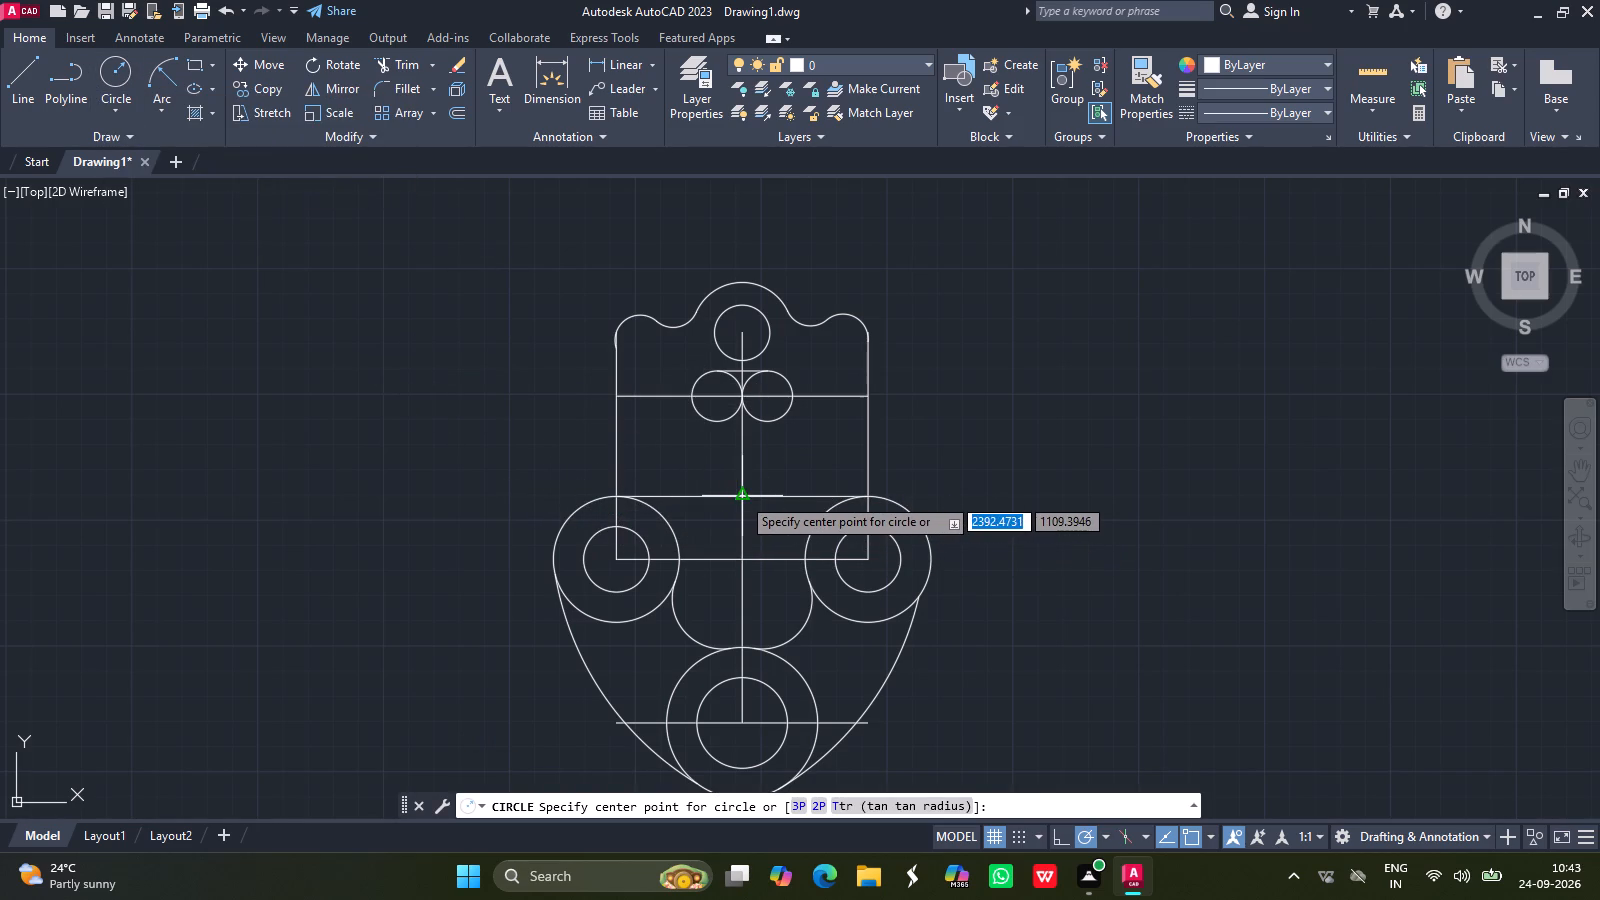
{"action": "left_click_drag", "start_coordinate": [741, 496], "coordinate": [730, 454]}
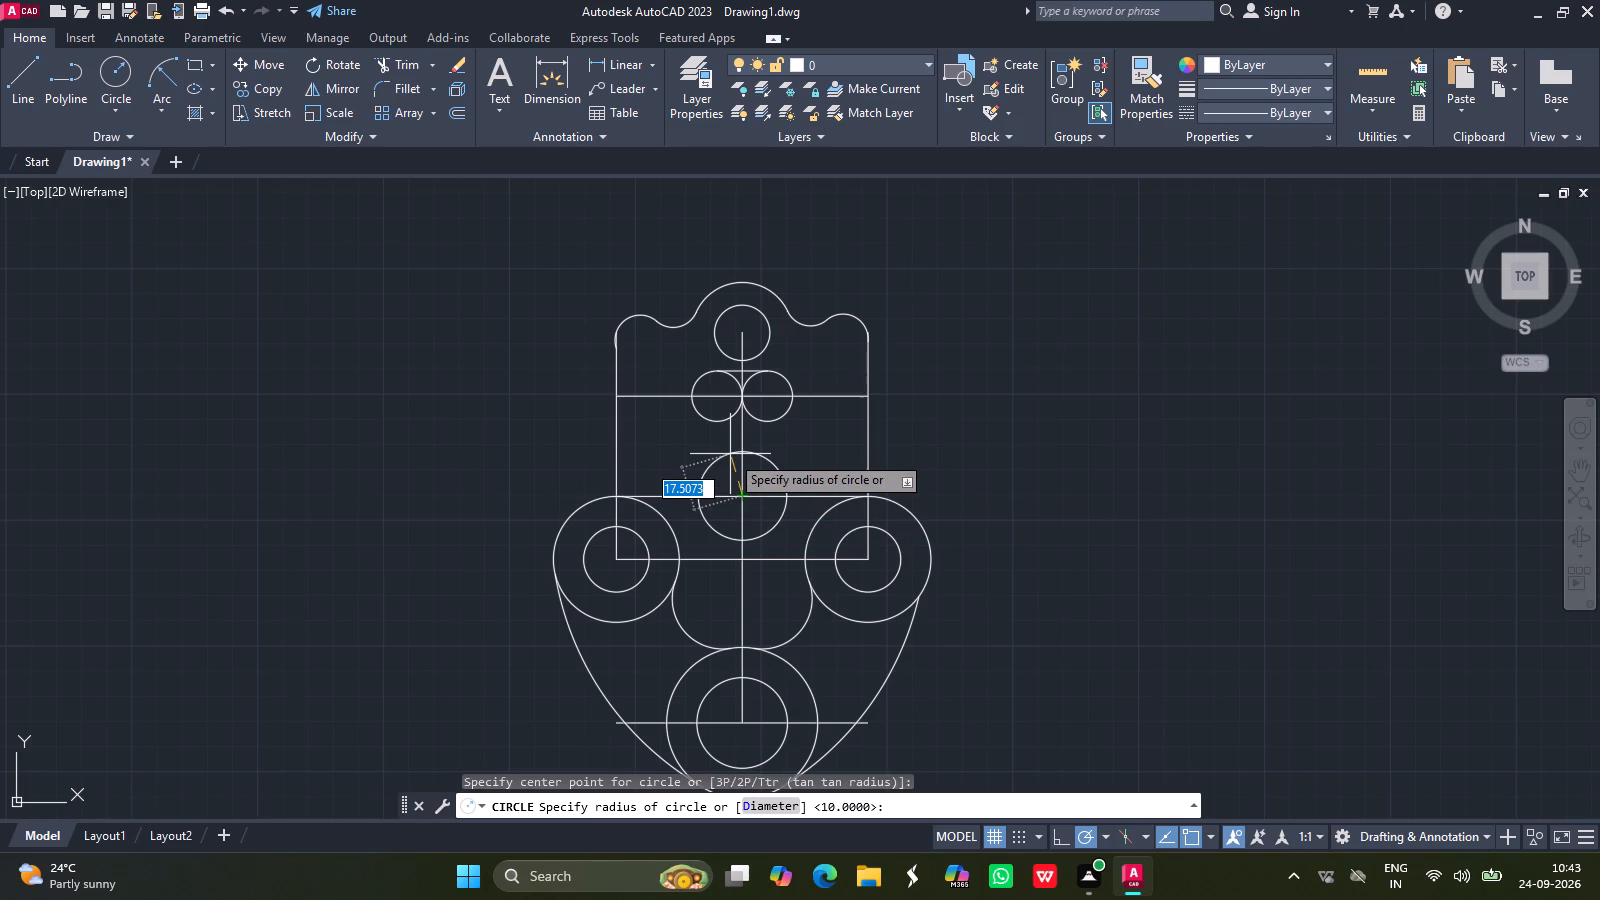
{"action": "type", "text": "10"}
{"action": "key", "text": "Return"}
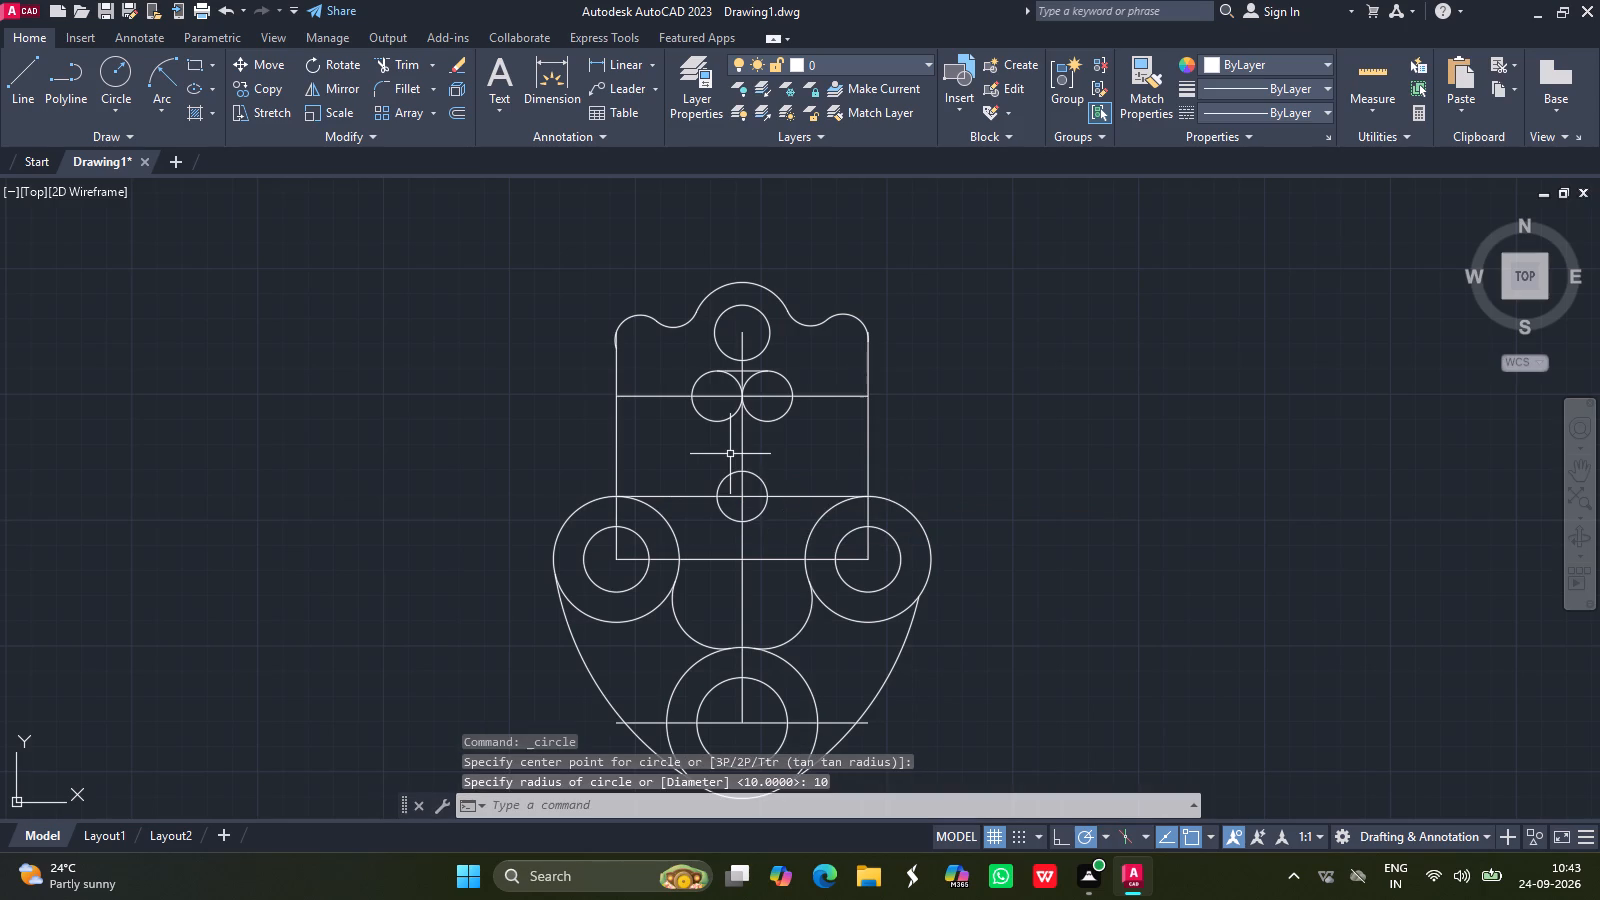
Draw a line from the lower radius 10 circle's right quadrant to the outer side of the upper right radius 10 circle.
{"action": "left_click", "coordinate": [24, 63]}
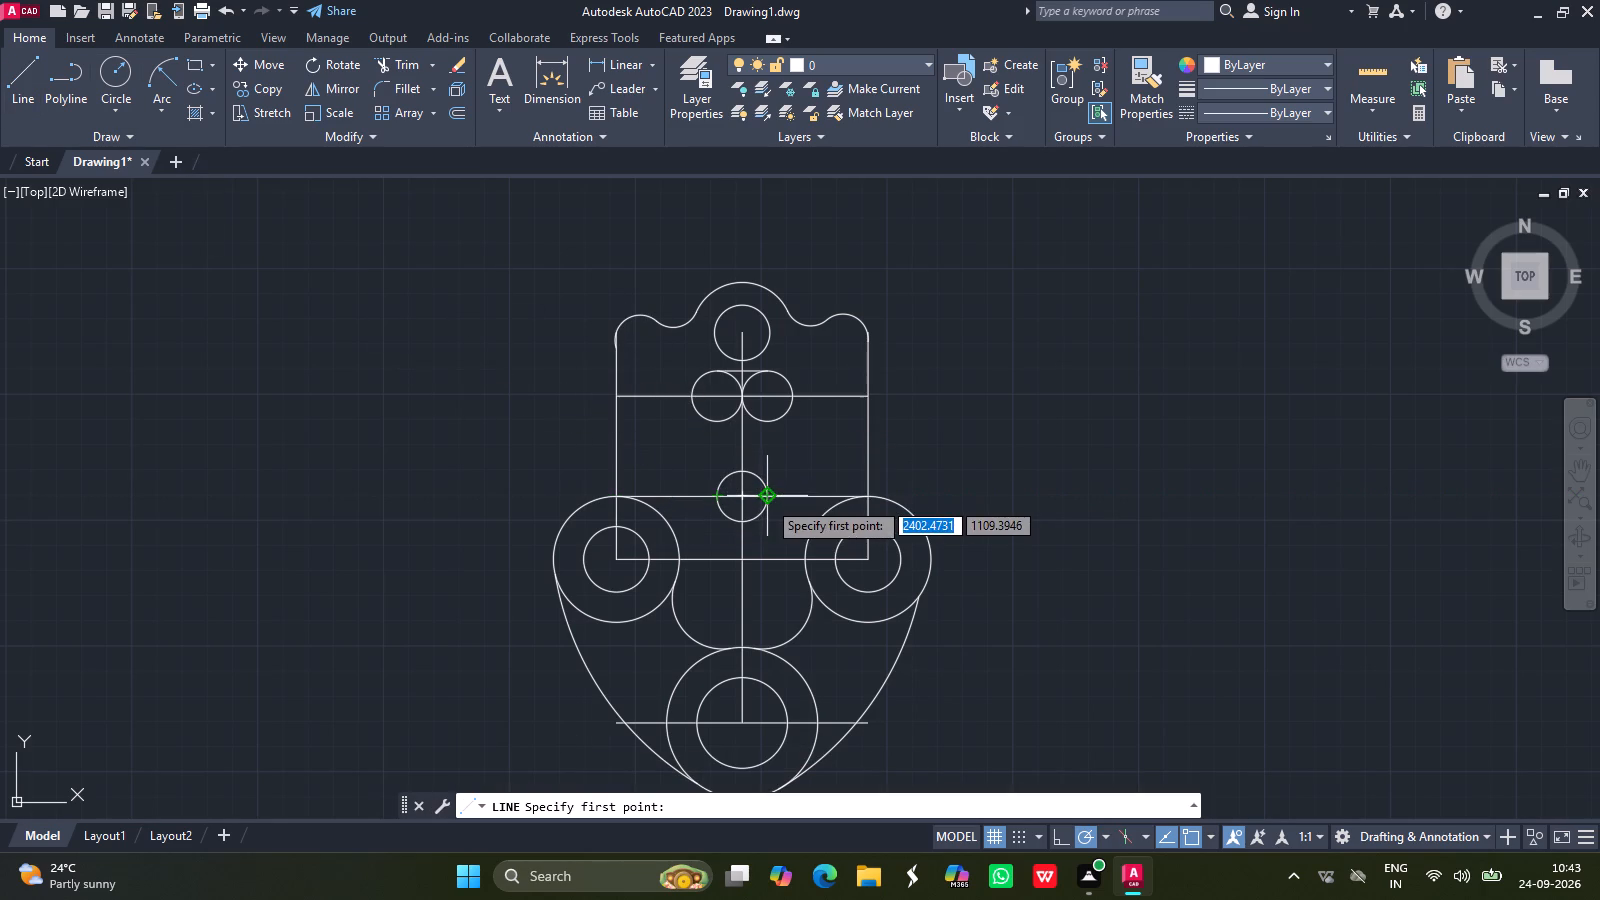
{"action": "left_click_drag", "start_coordinate": [767, 500], "coordinate": [793, 403]}
{"action": "left_click", "coordinate": [793, 403]}
{"action": "key", "text": "Return"}
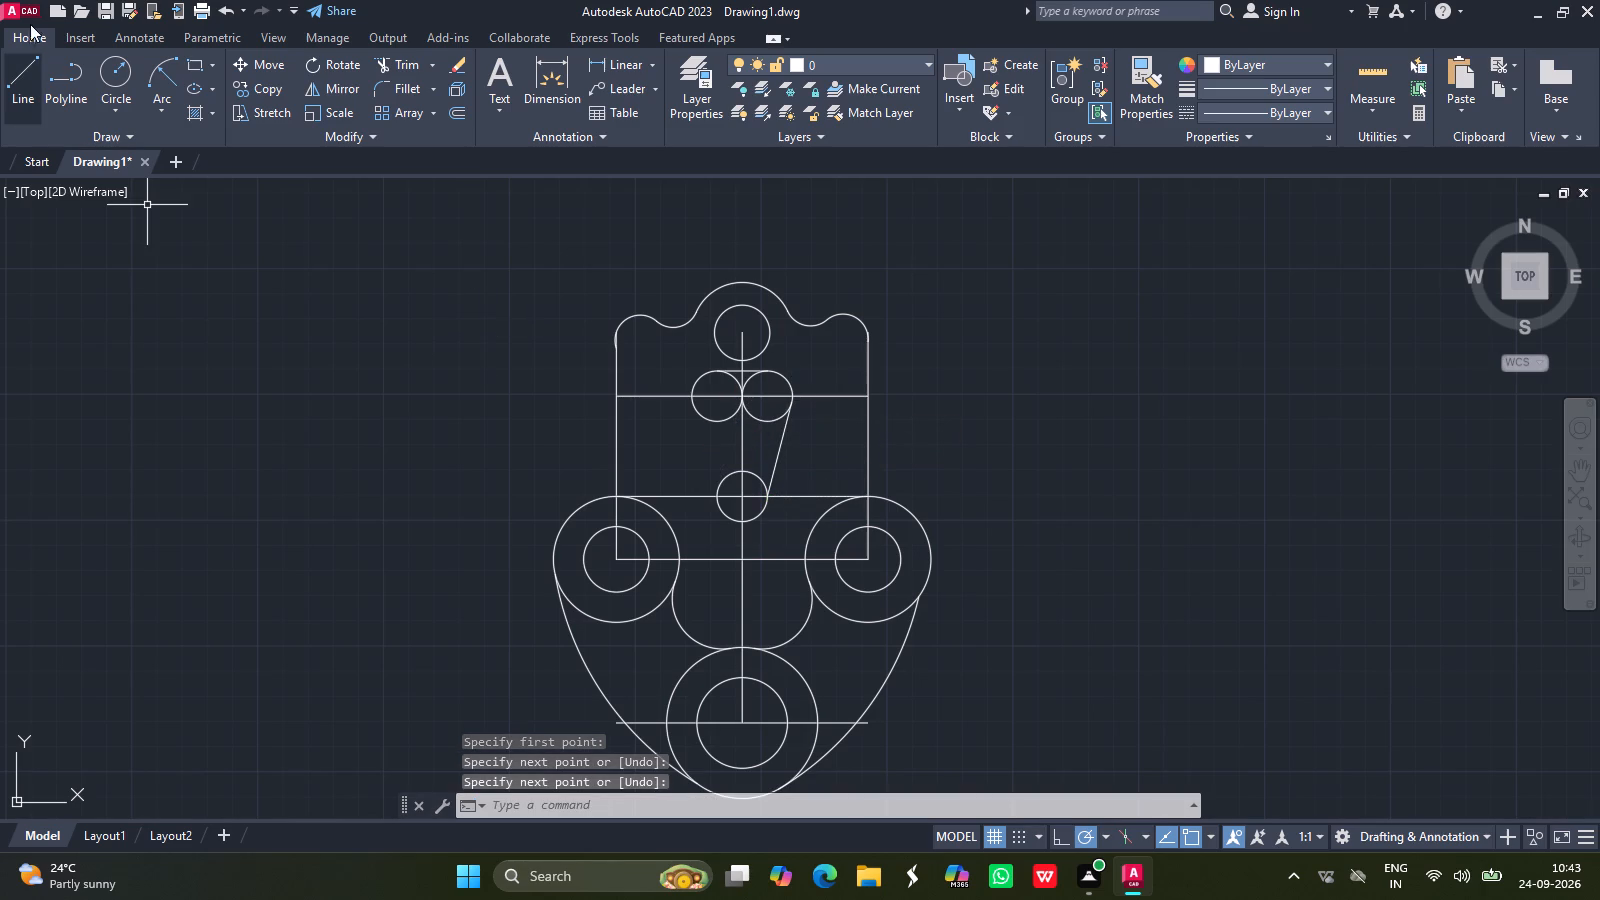
Draw a line from the lower radius 10 circle's left quadrant to the left quadrant of the upper left radius 10 circle.
{"action": "left_click", "coordinate": [19, 68]}
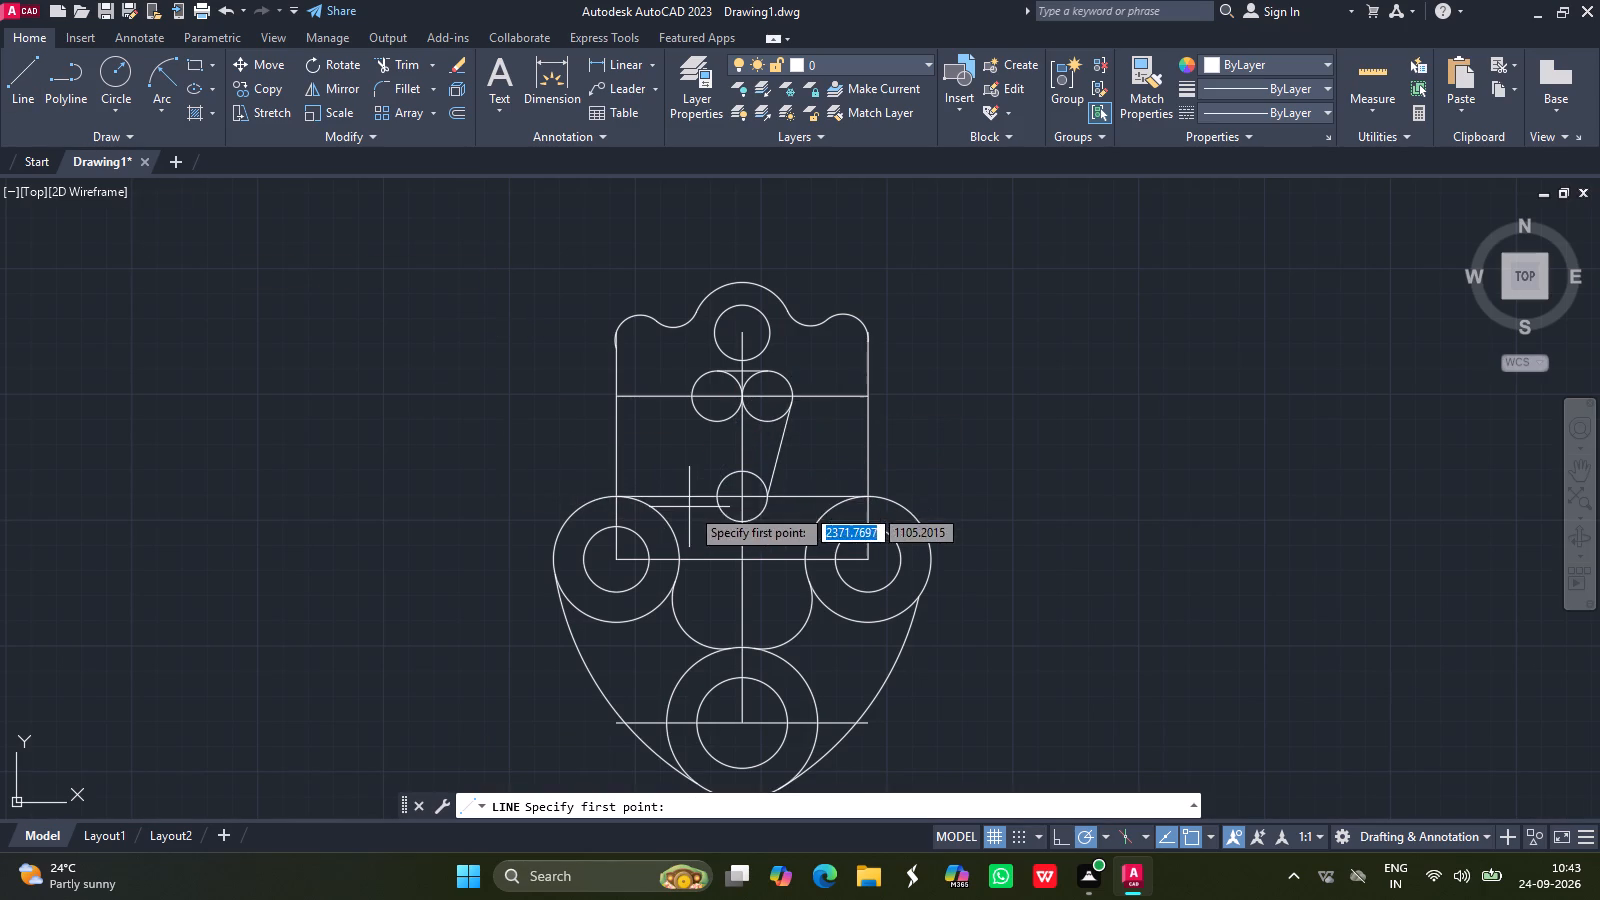
{"action": "left_click", "coordinate": [714, 497]}
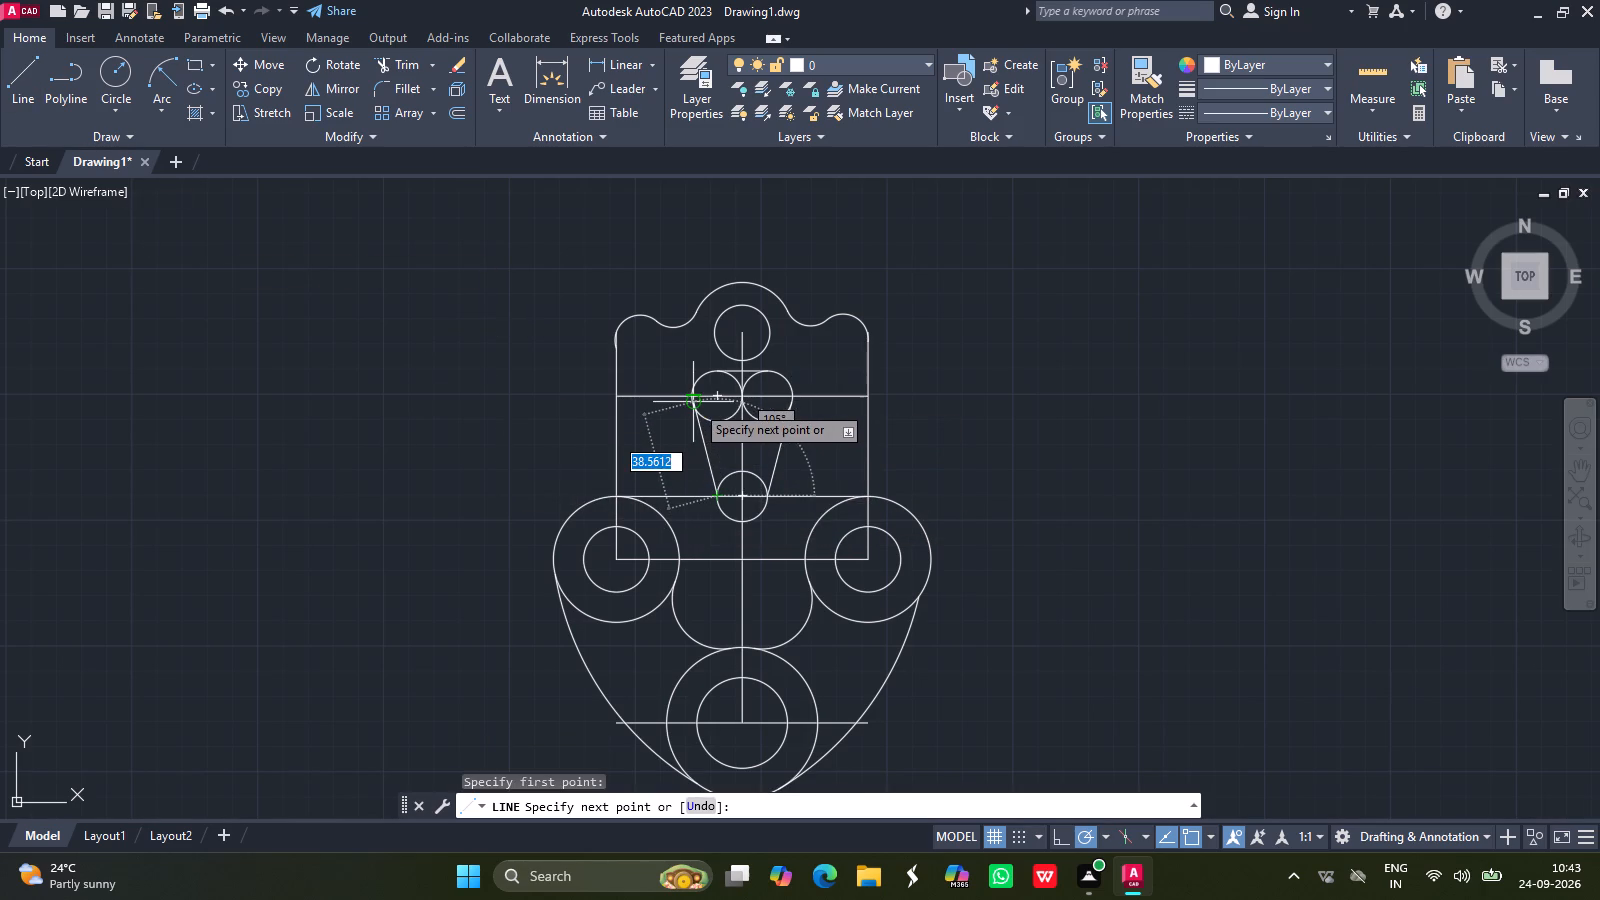
{"action": "left_click", "coordinate": [693, 391]}
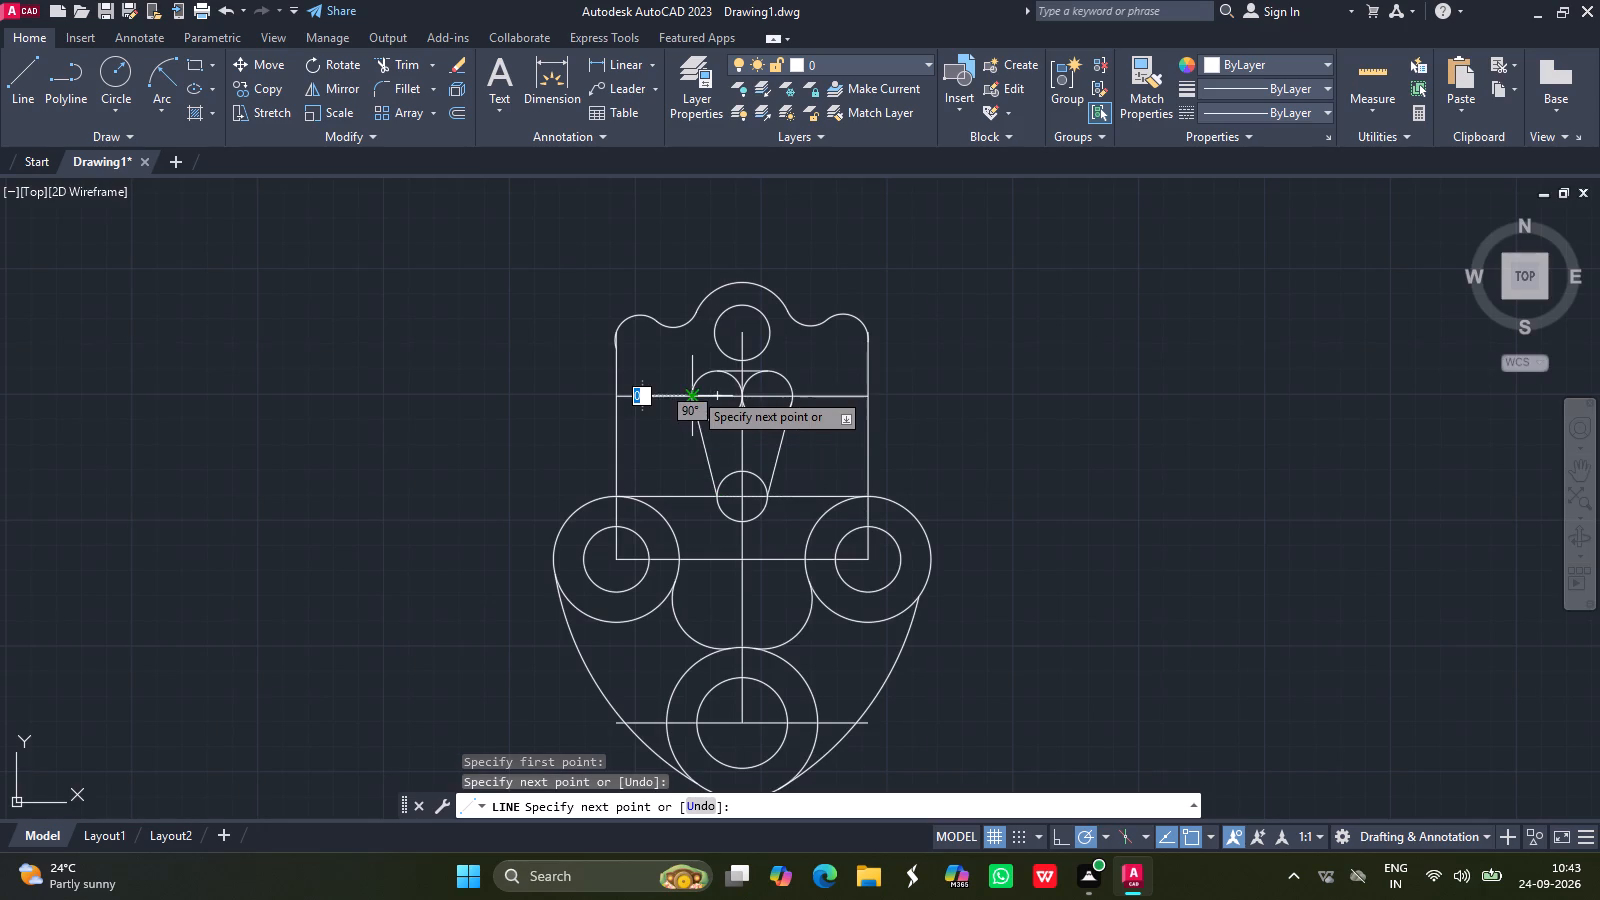
{"action": "key", "text": "Return"}
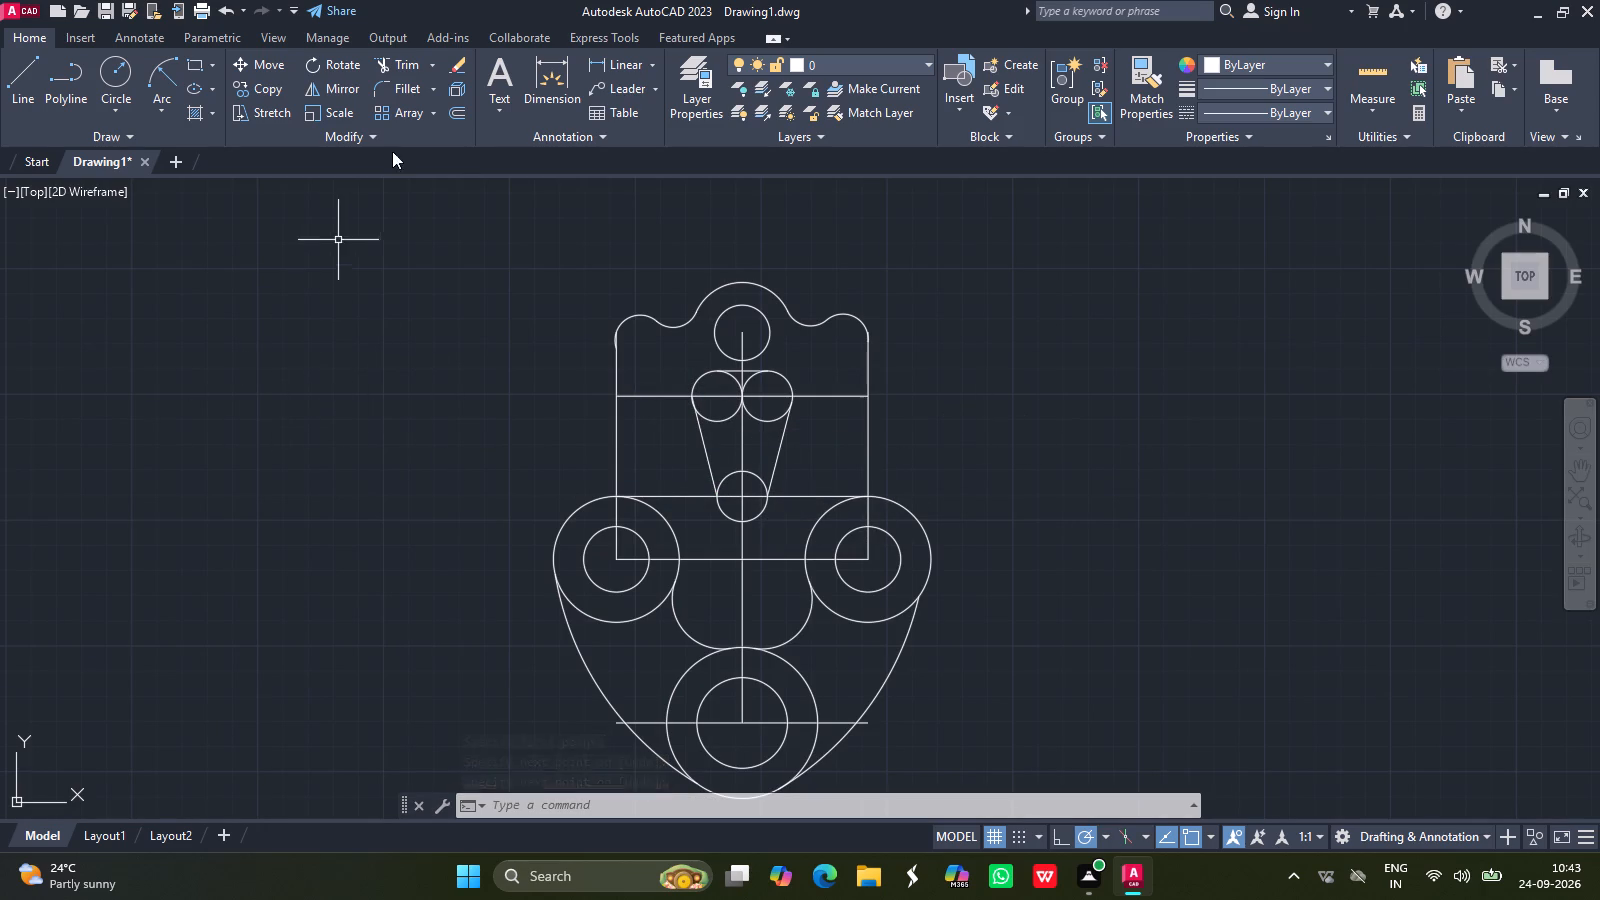
Check the angle between the two slanted side lines using an angular dimension preview.
{"action": "left_click", "coordinate": [647, 59]}
{"action": "left_click", "coordinate": [633, 170]}
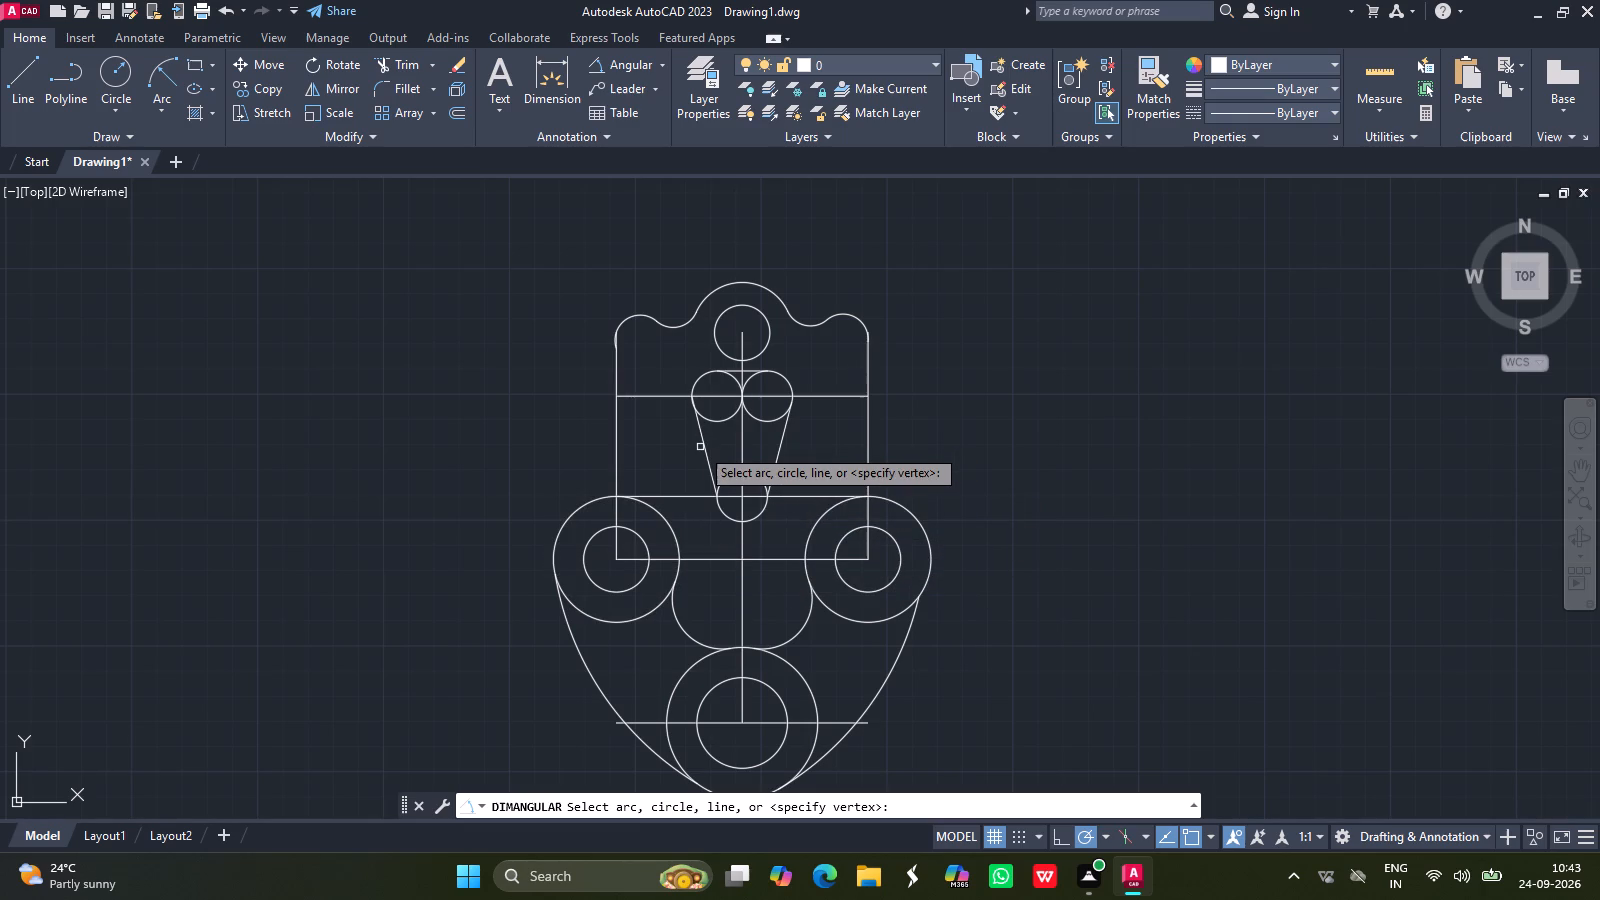
{"action": "left_click_drag", "start_coordinate": [707, 451], "coordinate": [781, 452]}
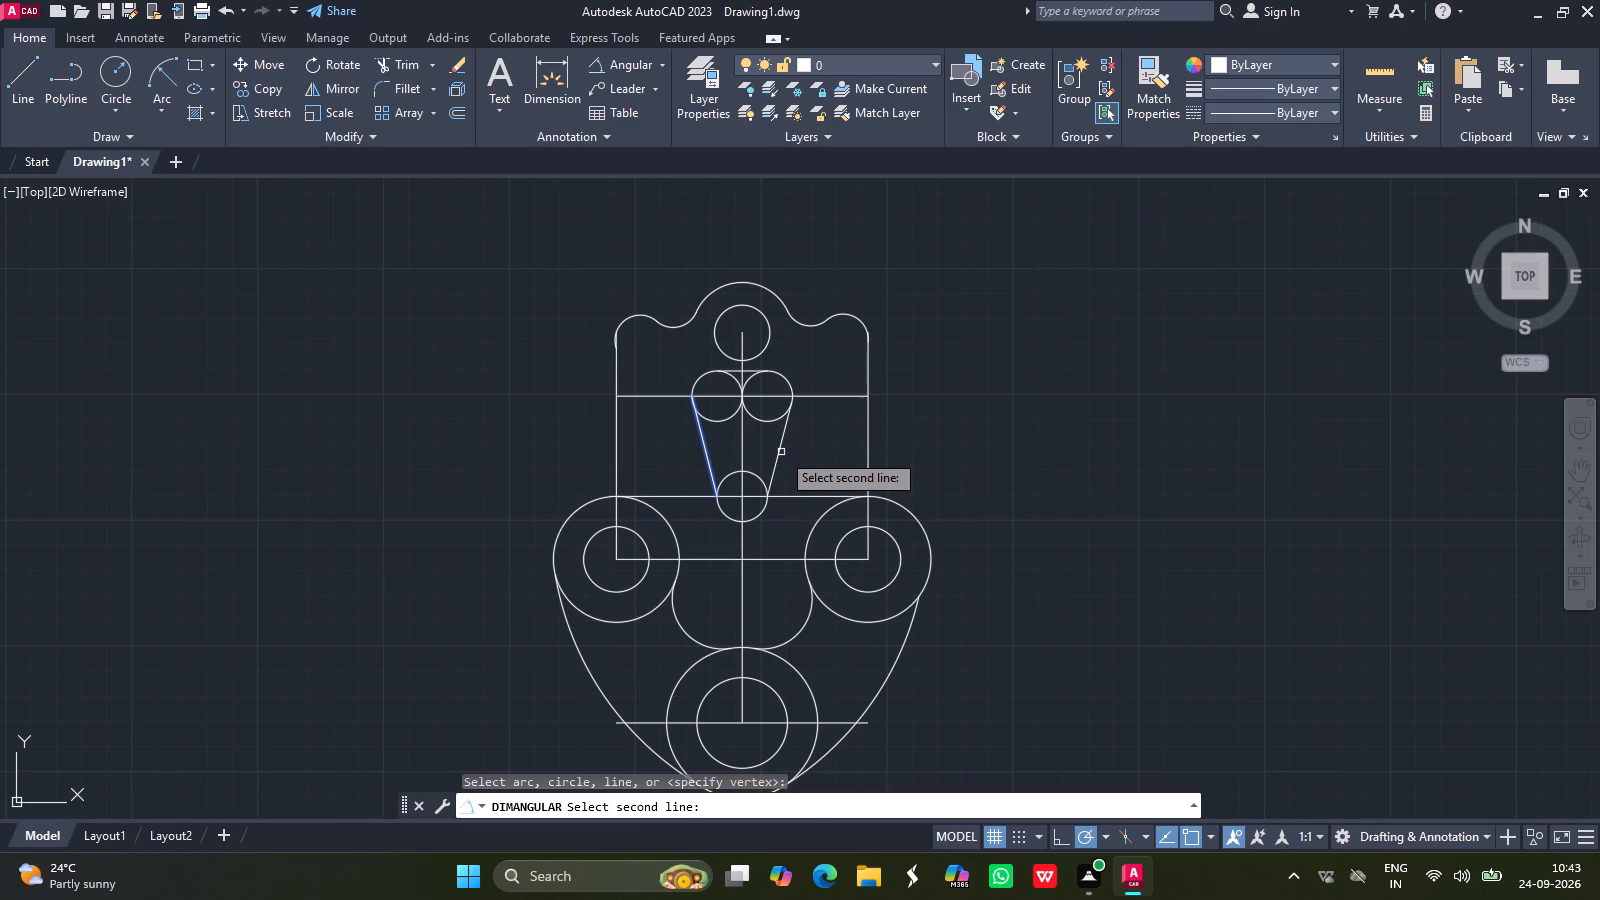
{"action": "left_click_drag", "start_coordinate": [781, 452], "coordinate": [780, 452]}
{"action": "left_click", "coordinate": [779, 454]}
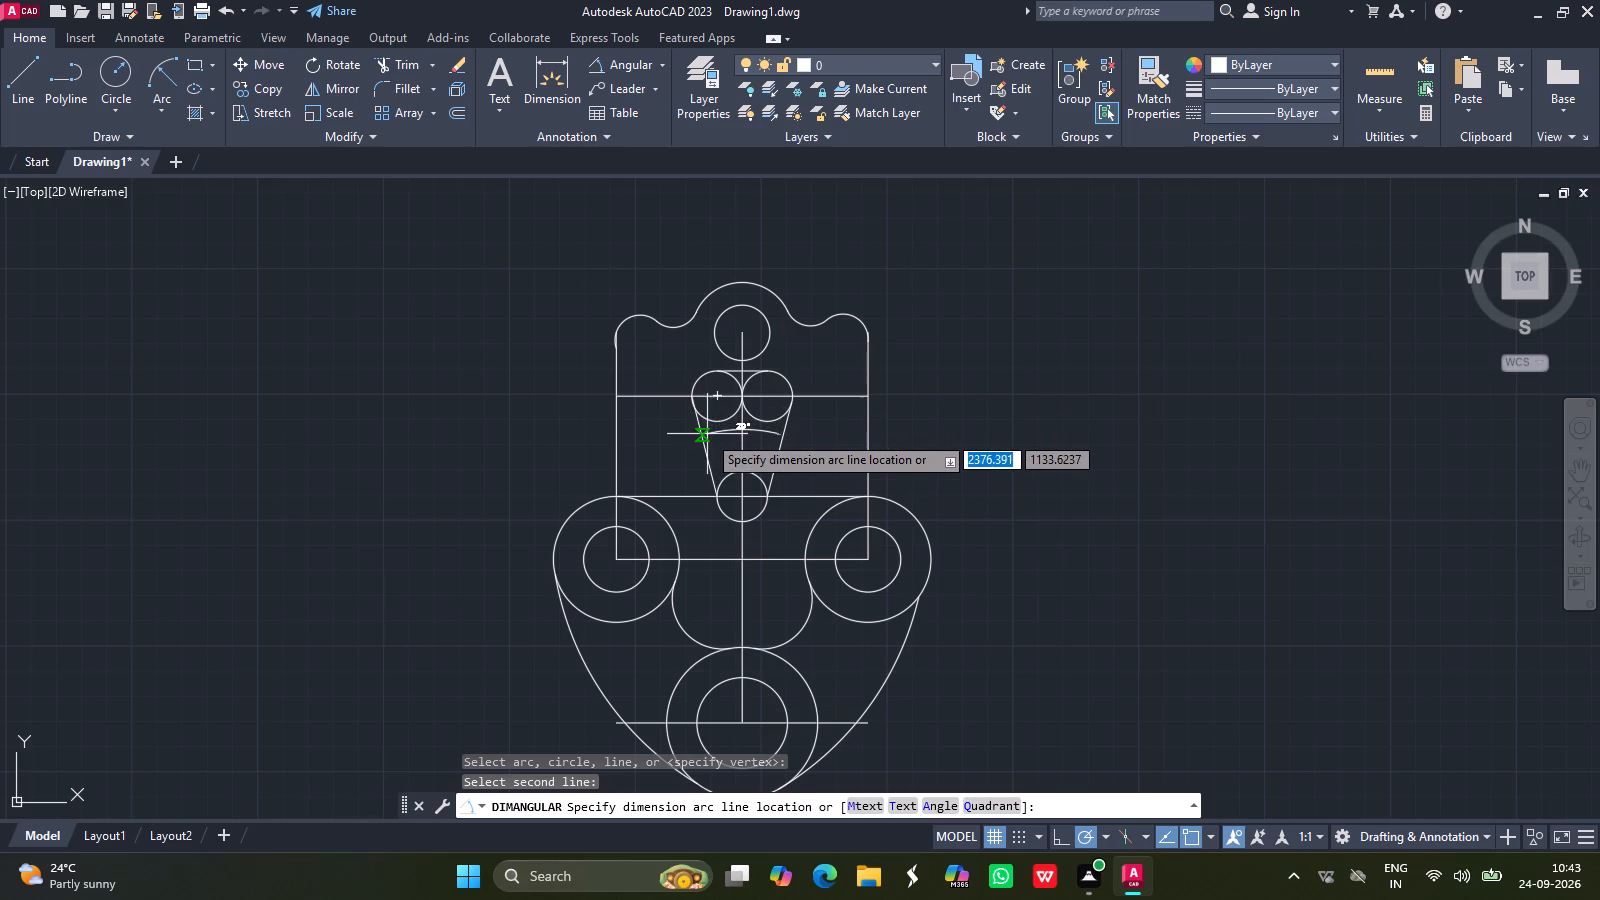
{"action": "key", "text": "Escape"}
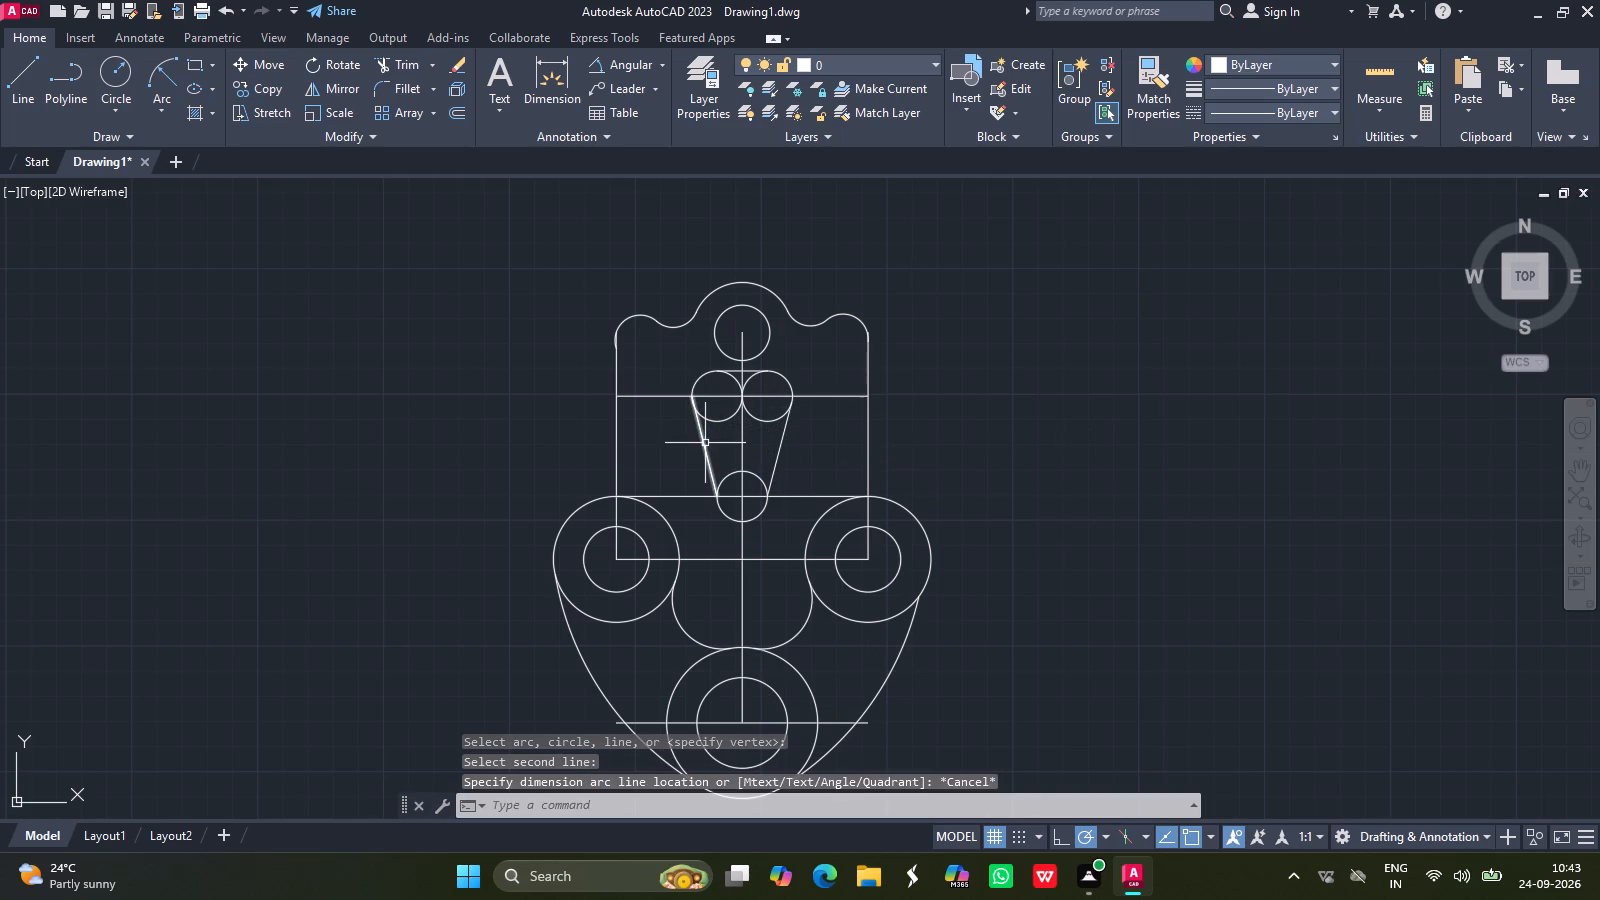
Delete the two slanted side lines joining the upper radius 10 circles to the lower radius 10 circle.
{"action": "left_click", "coordinate": [705, 443]}
{"action": "left_click", "coordinate": [778, 453]}
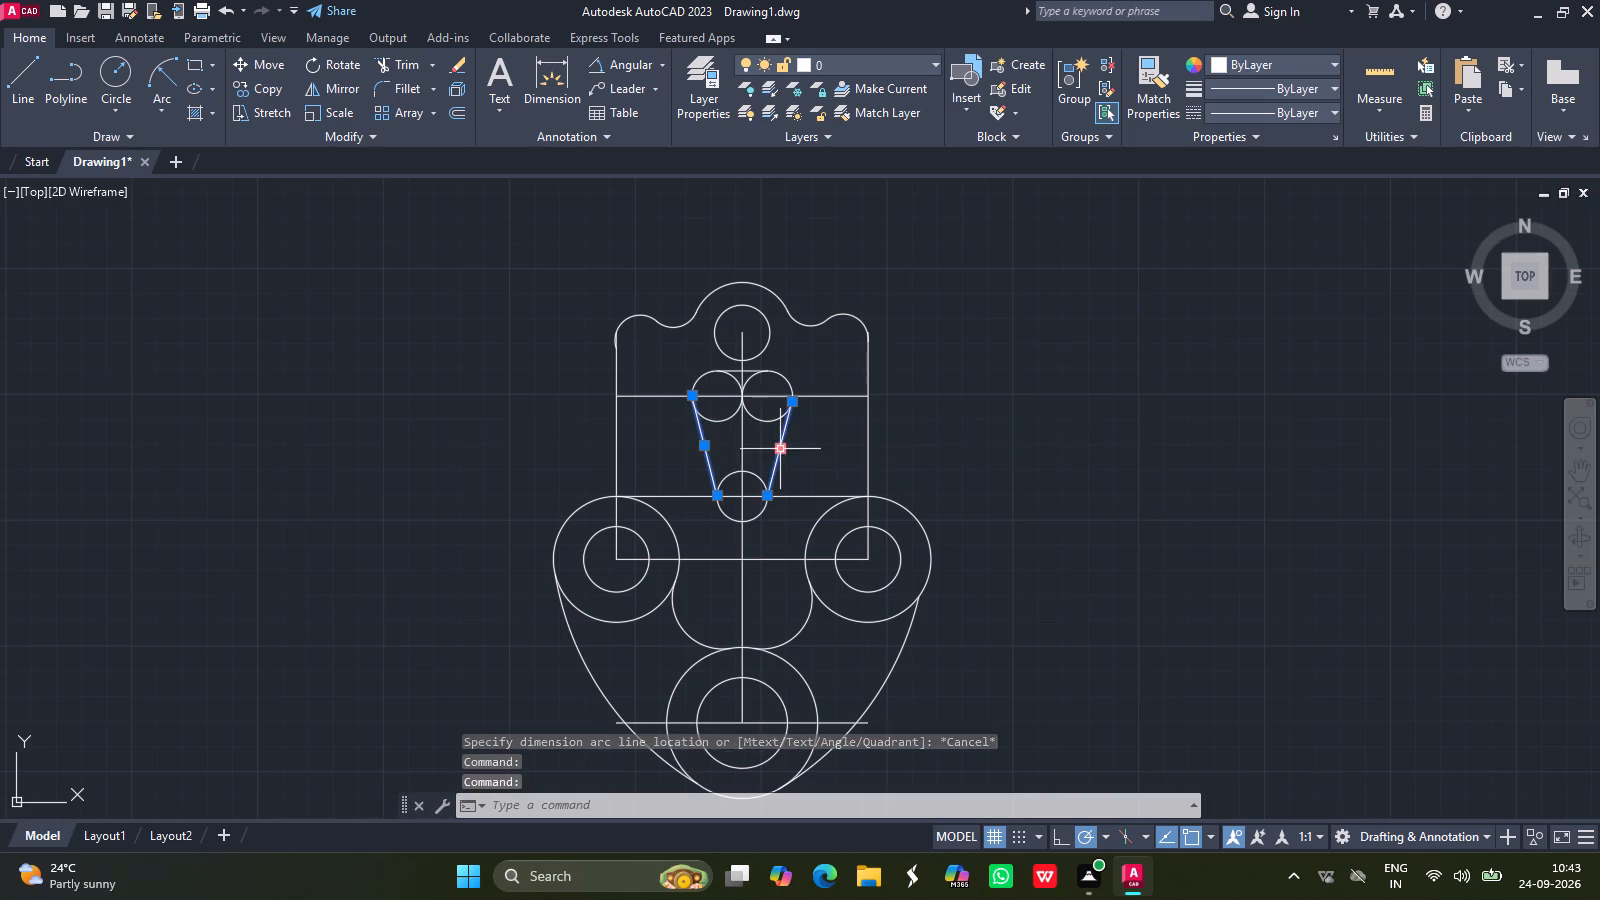
{"action": "key", "text": "Delete"}
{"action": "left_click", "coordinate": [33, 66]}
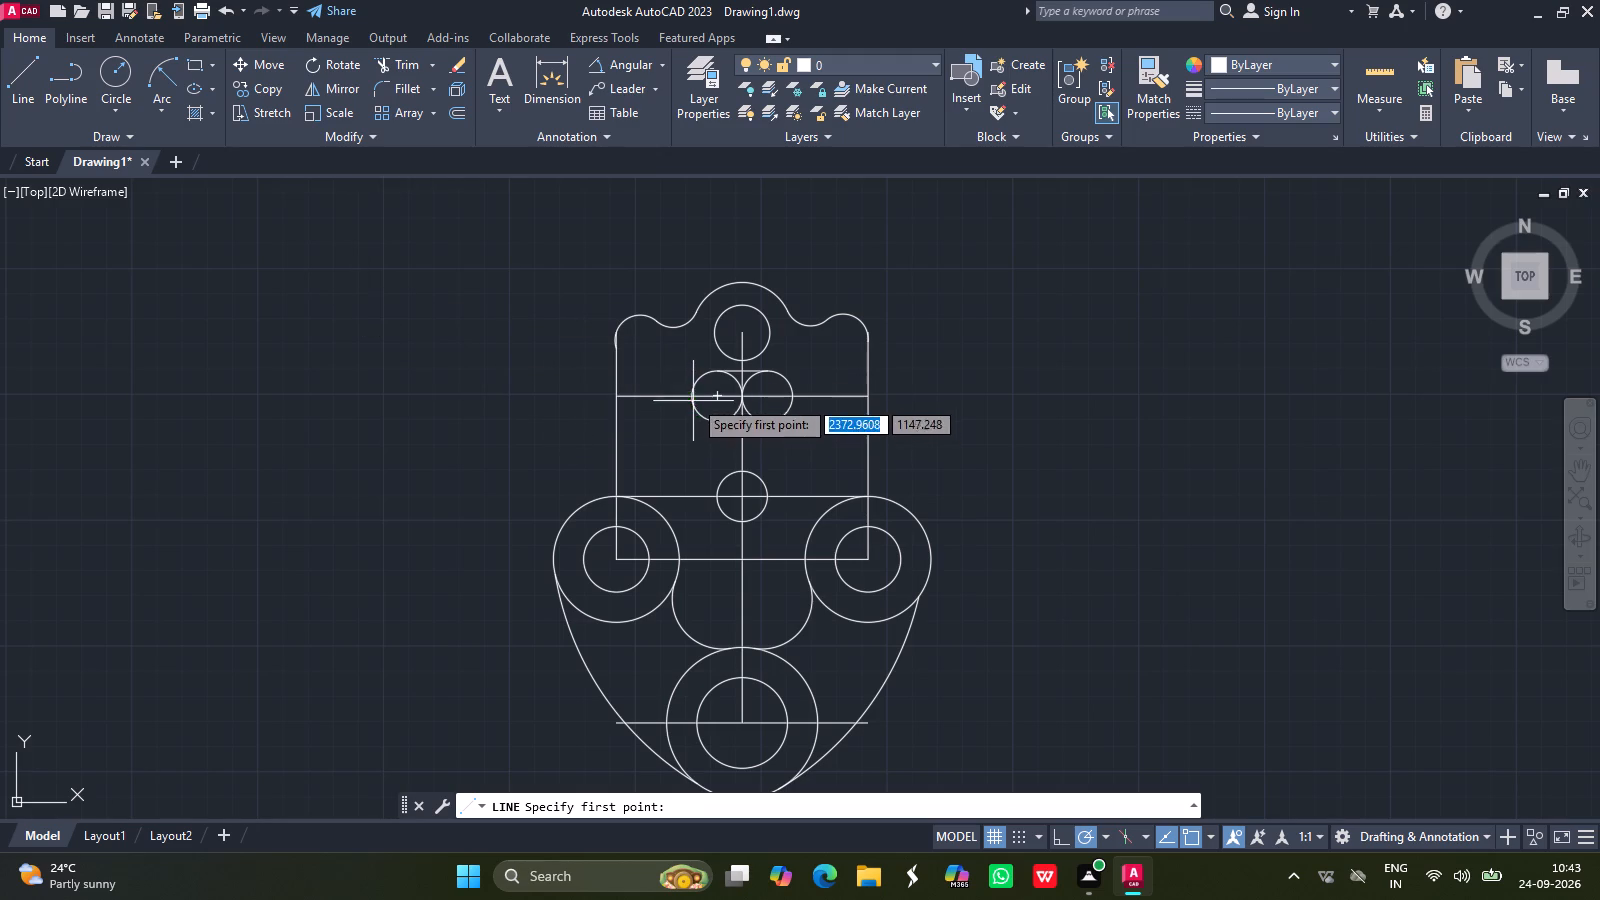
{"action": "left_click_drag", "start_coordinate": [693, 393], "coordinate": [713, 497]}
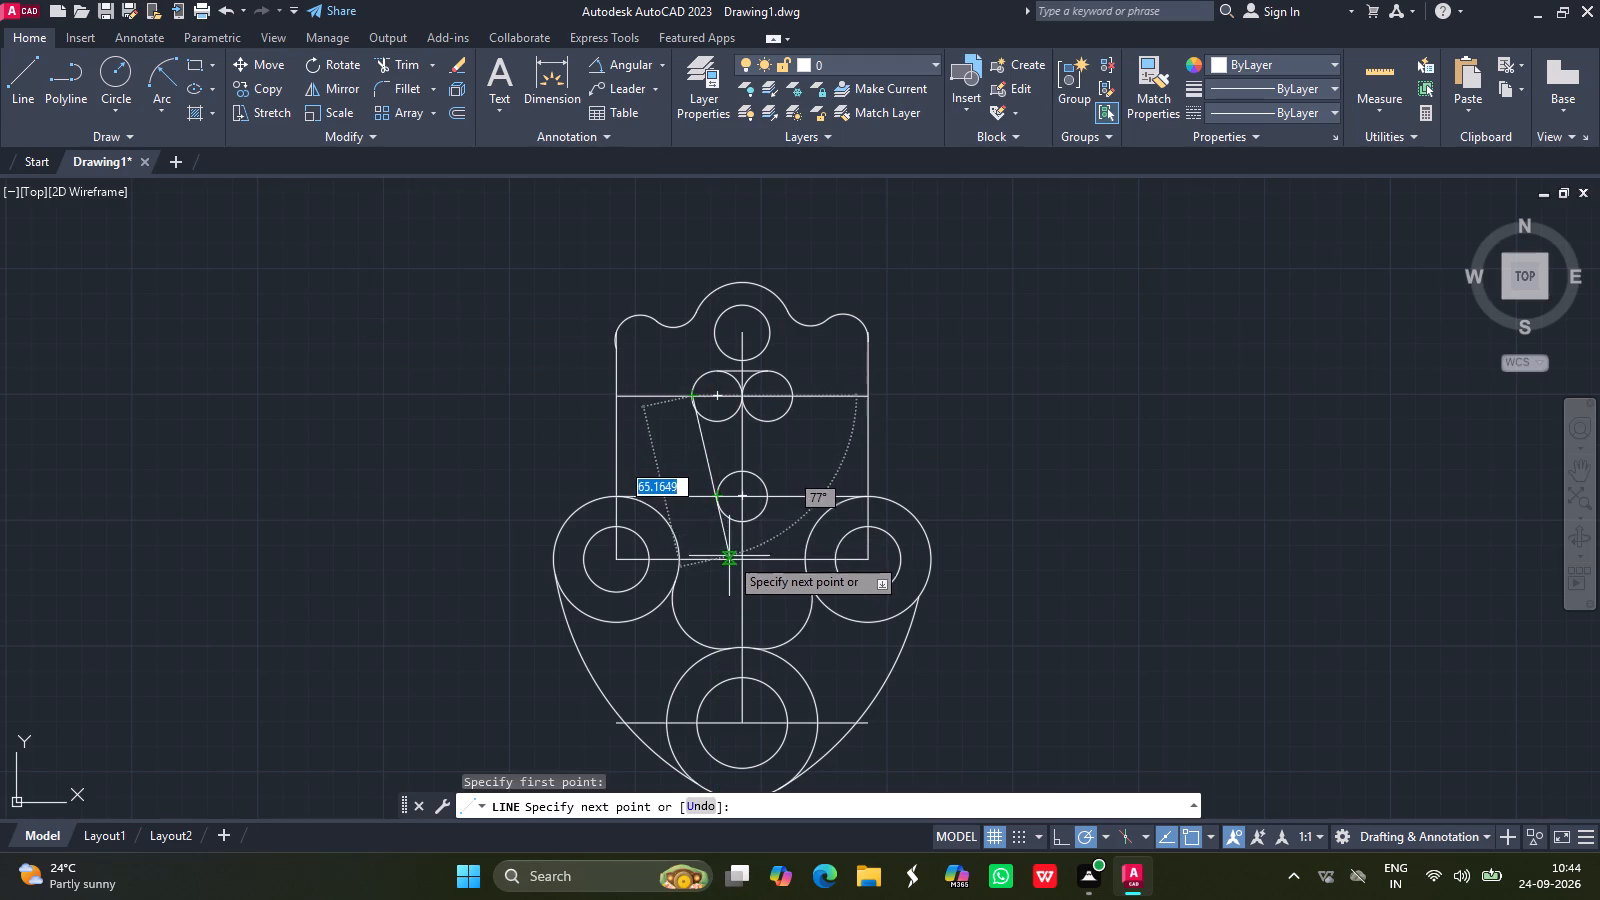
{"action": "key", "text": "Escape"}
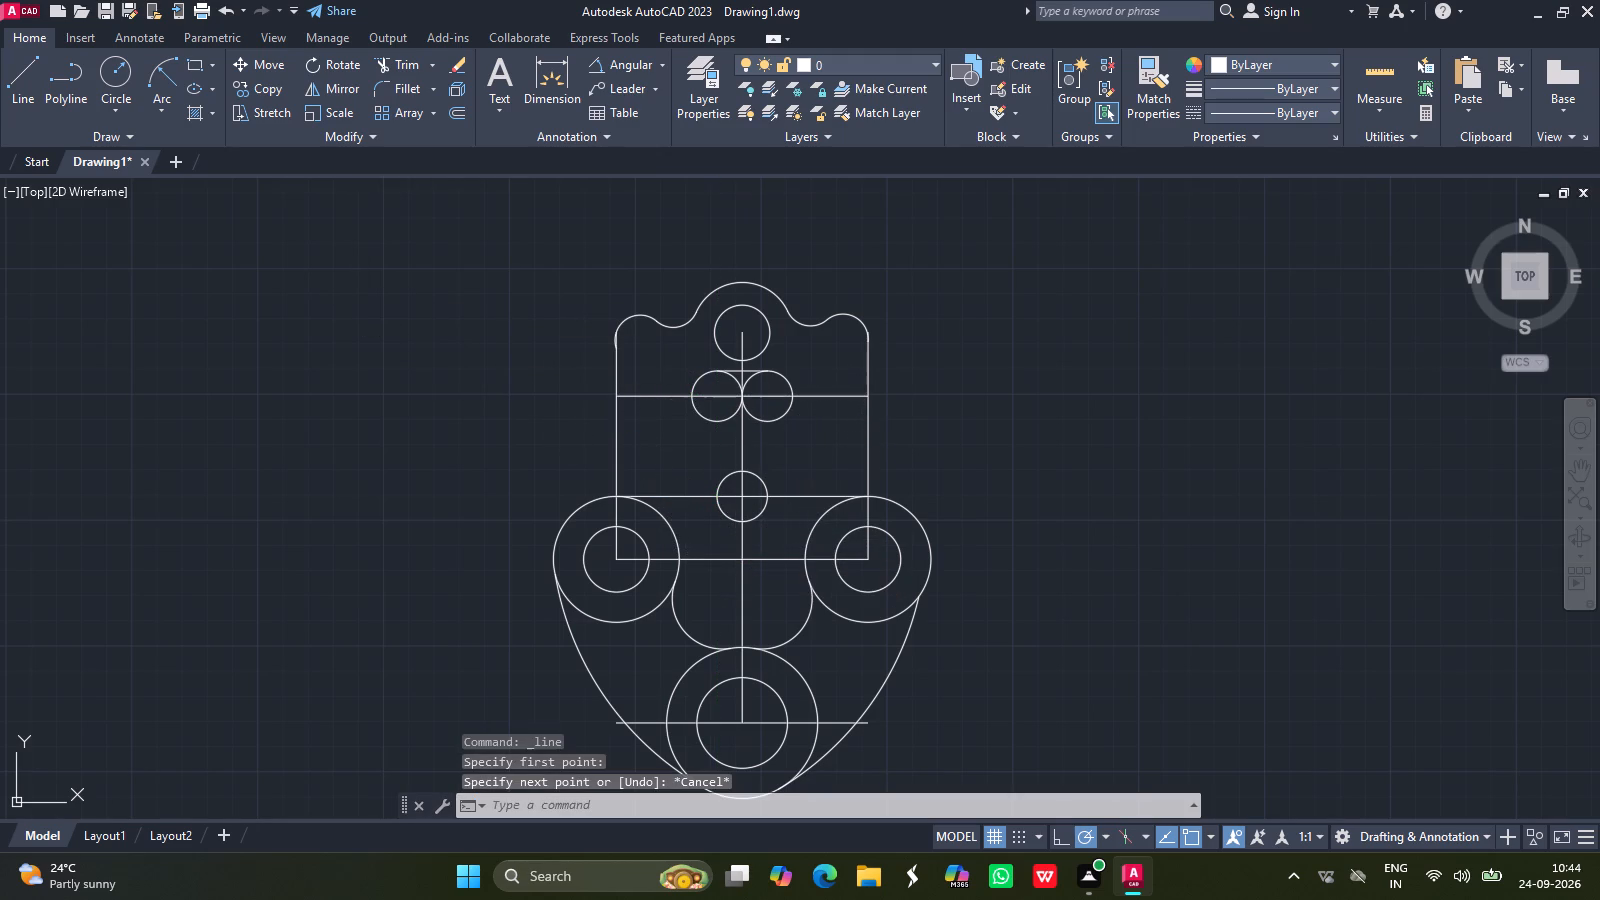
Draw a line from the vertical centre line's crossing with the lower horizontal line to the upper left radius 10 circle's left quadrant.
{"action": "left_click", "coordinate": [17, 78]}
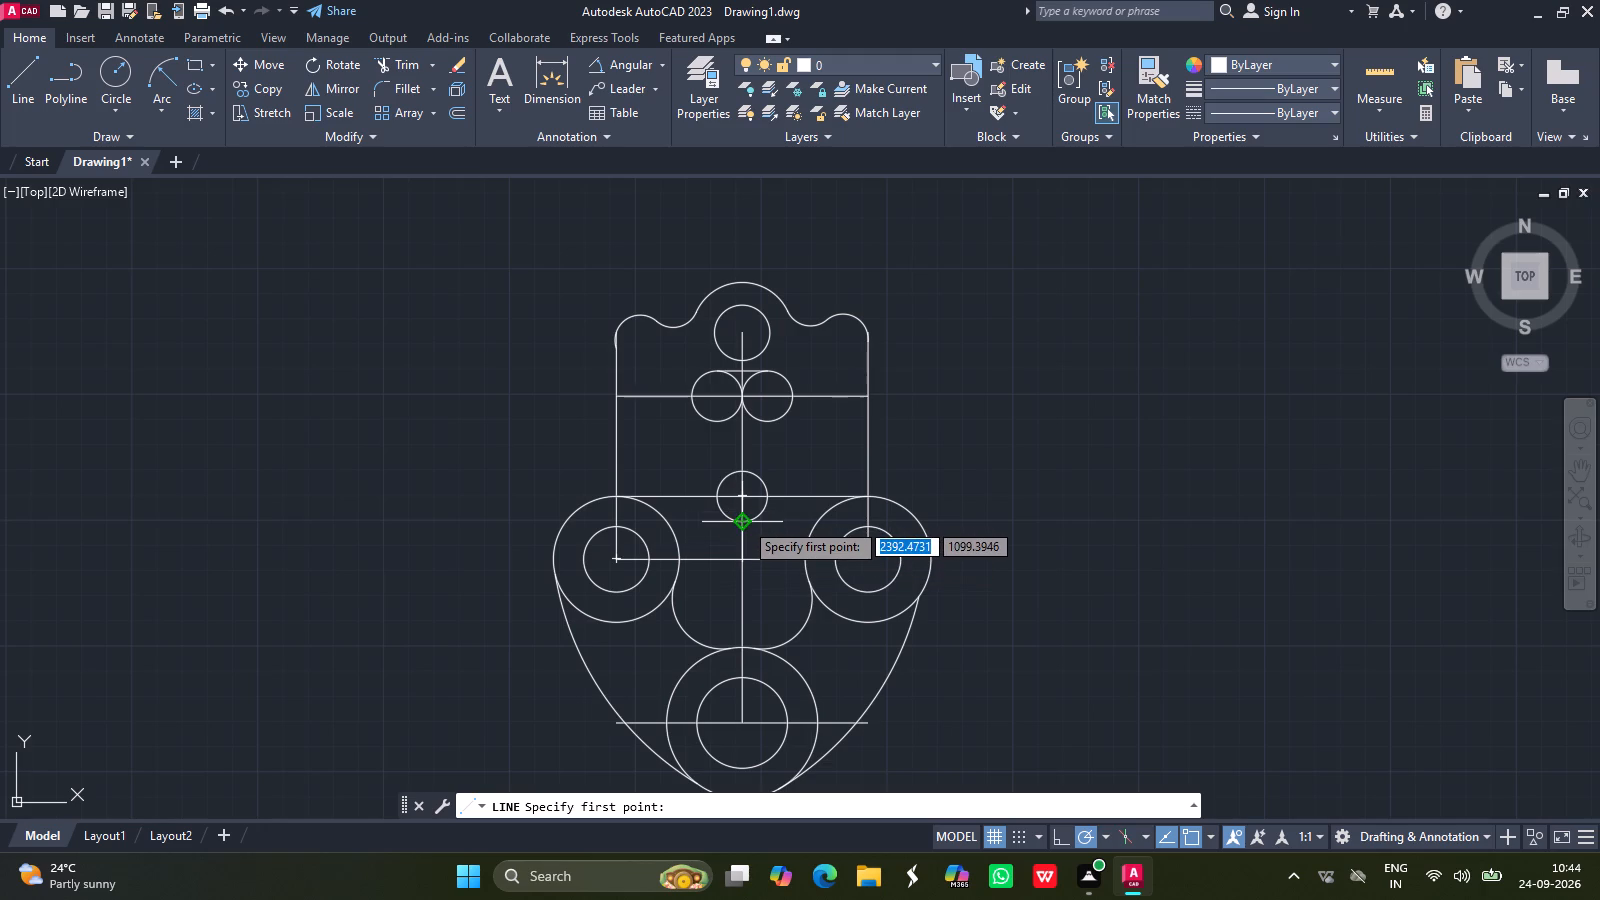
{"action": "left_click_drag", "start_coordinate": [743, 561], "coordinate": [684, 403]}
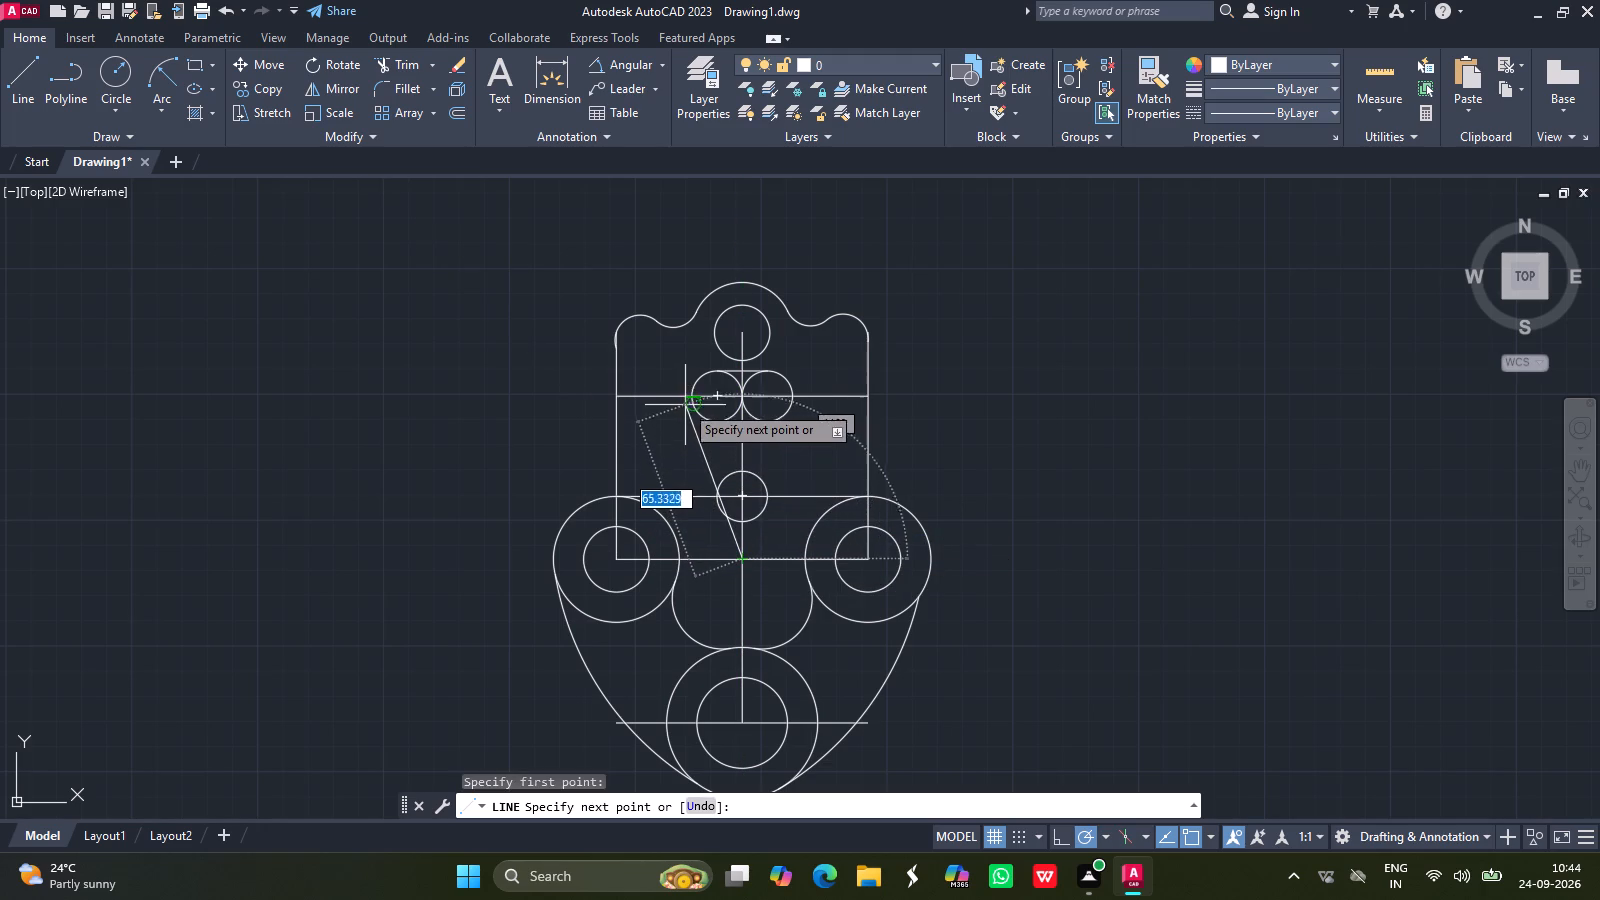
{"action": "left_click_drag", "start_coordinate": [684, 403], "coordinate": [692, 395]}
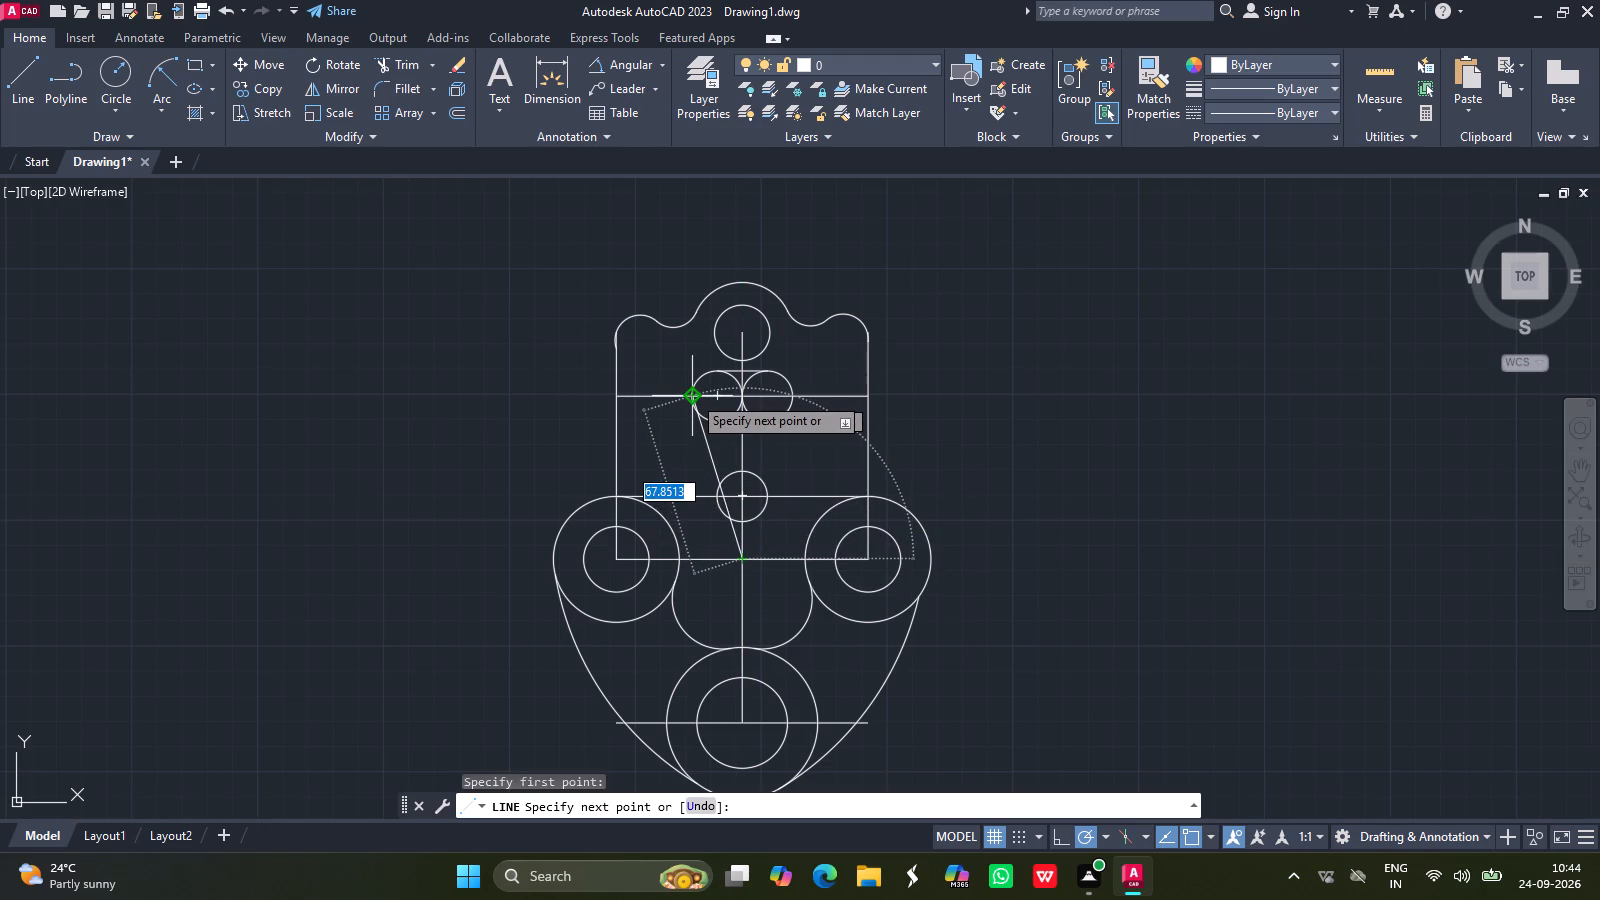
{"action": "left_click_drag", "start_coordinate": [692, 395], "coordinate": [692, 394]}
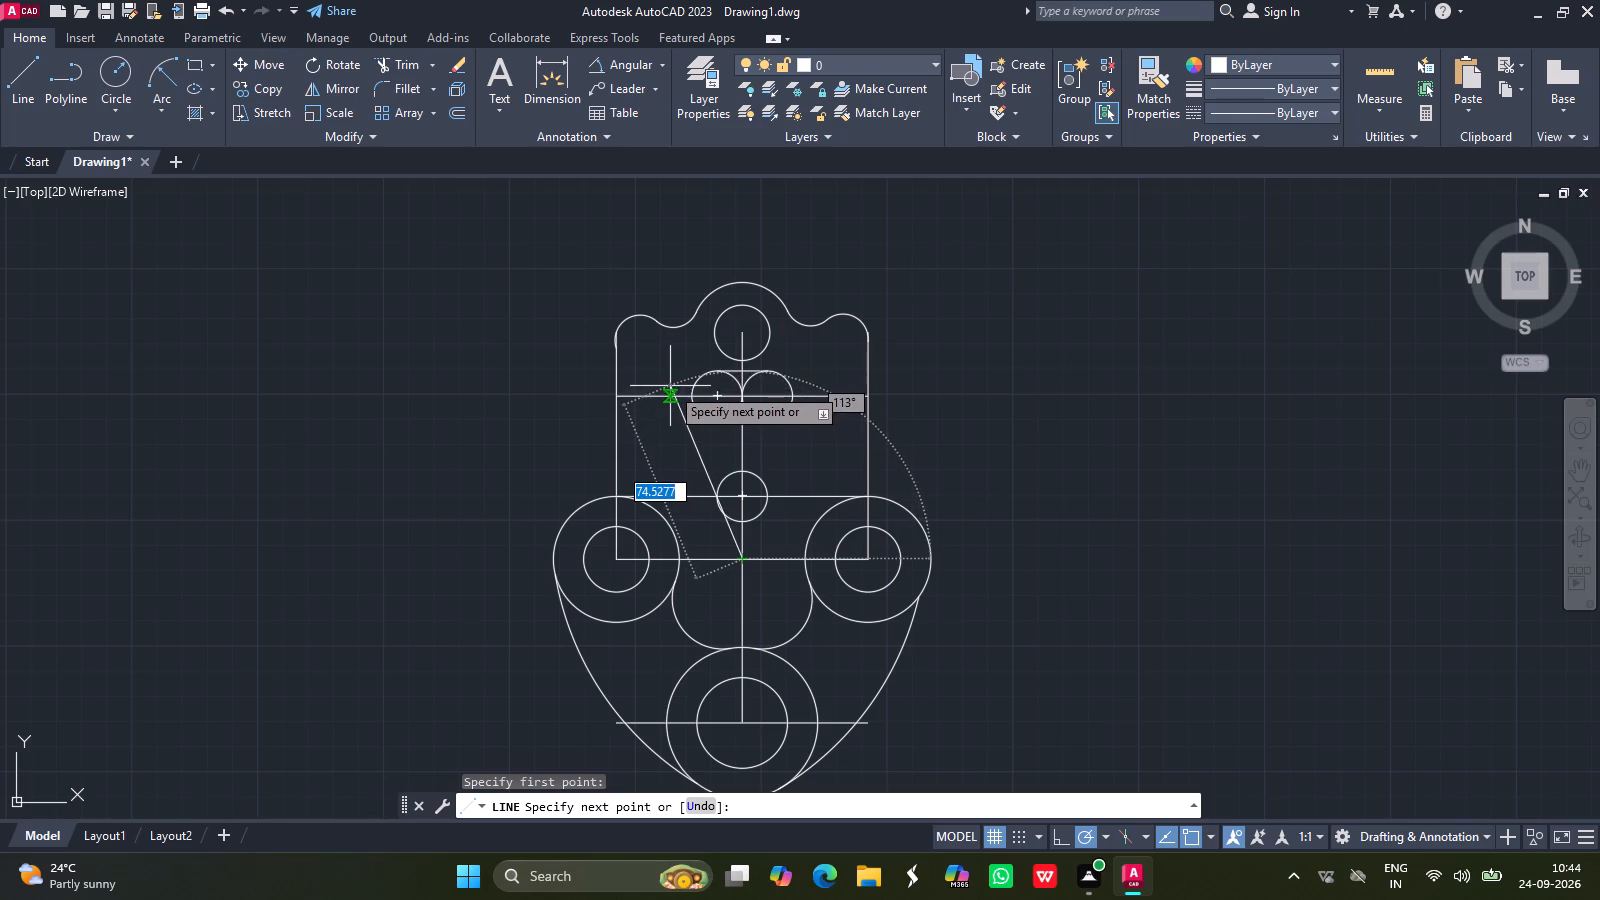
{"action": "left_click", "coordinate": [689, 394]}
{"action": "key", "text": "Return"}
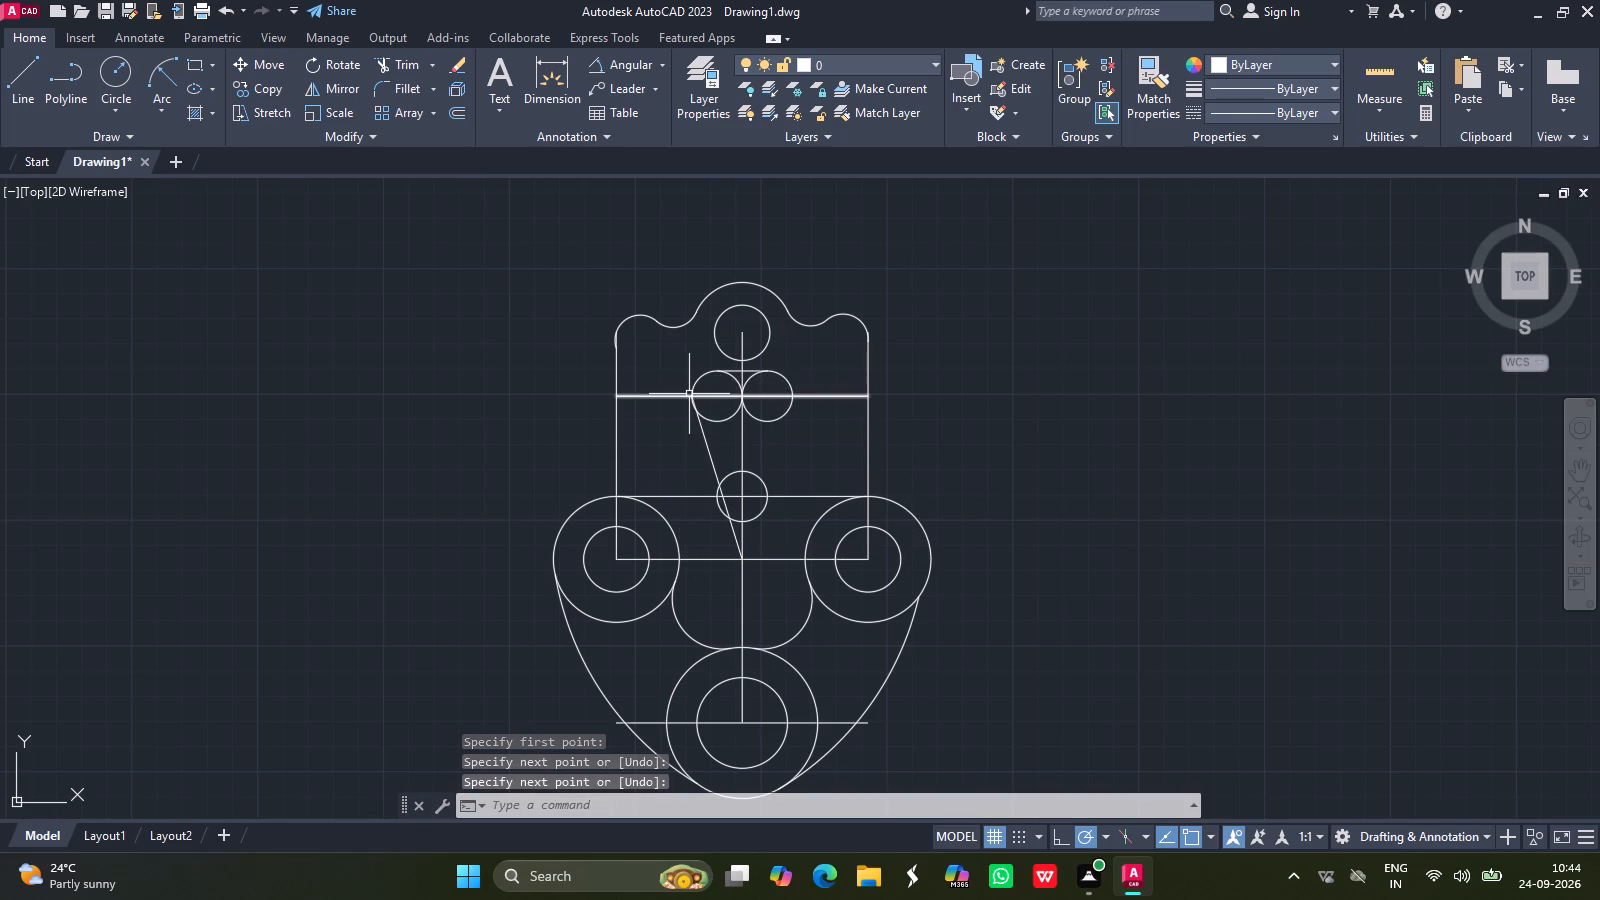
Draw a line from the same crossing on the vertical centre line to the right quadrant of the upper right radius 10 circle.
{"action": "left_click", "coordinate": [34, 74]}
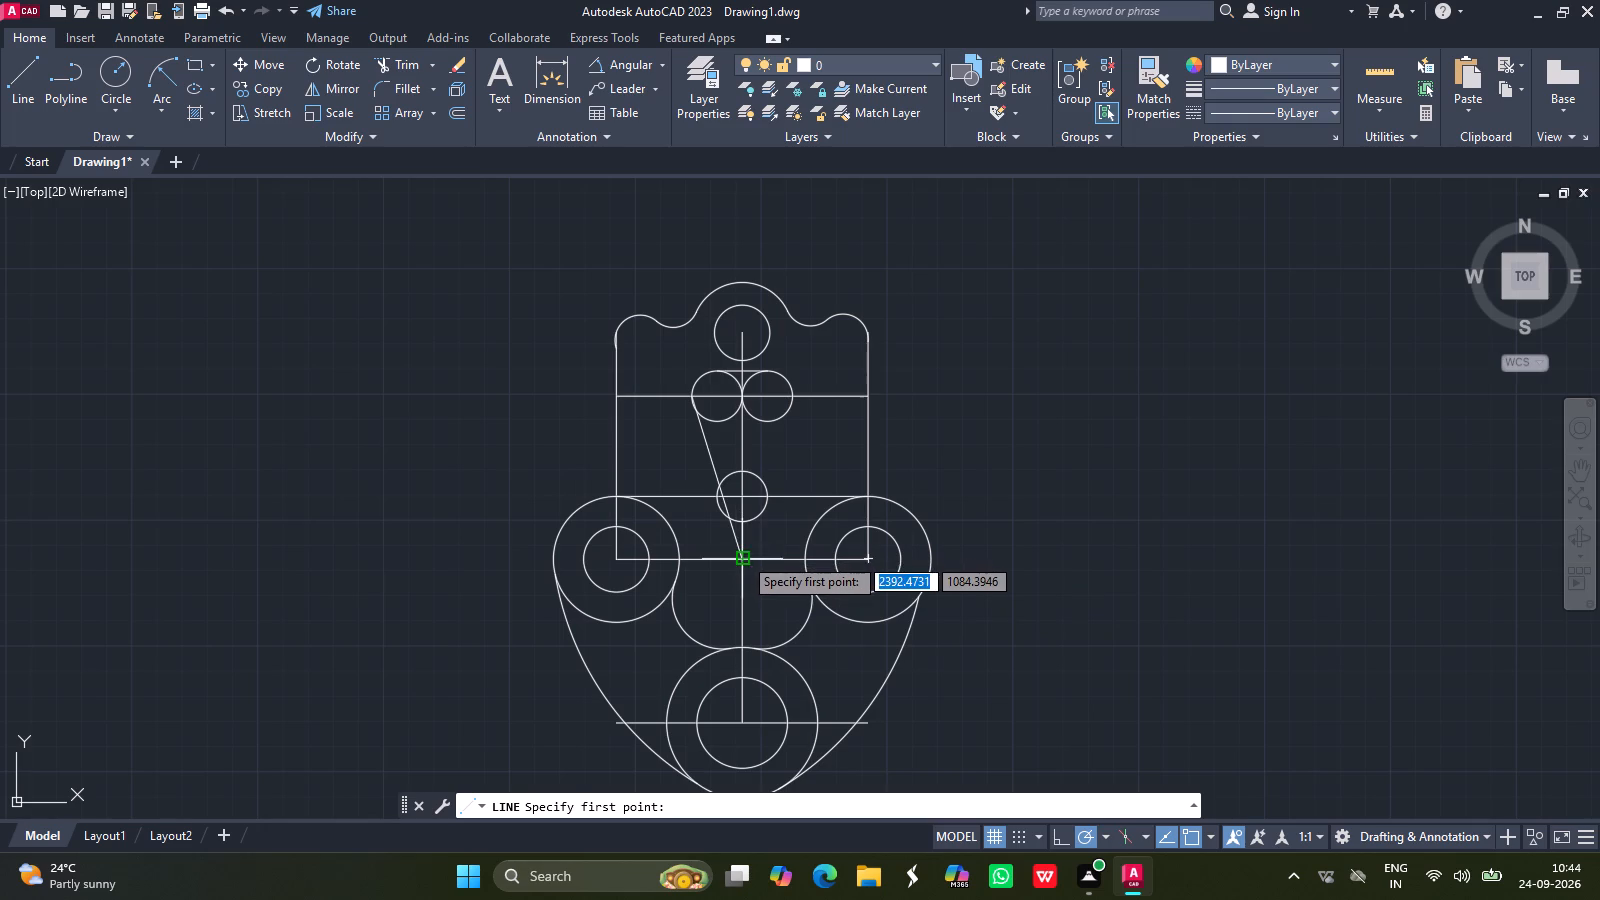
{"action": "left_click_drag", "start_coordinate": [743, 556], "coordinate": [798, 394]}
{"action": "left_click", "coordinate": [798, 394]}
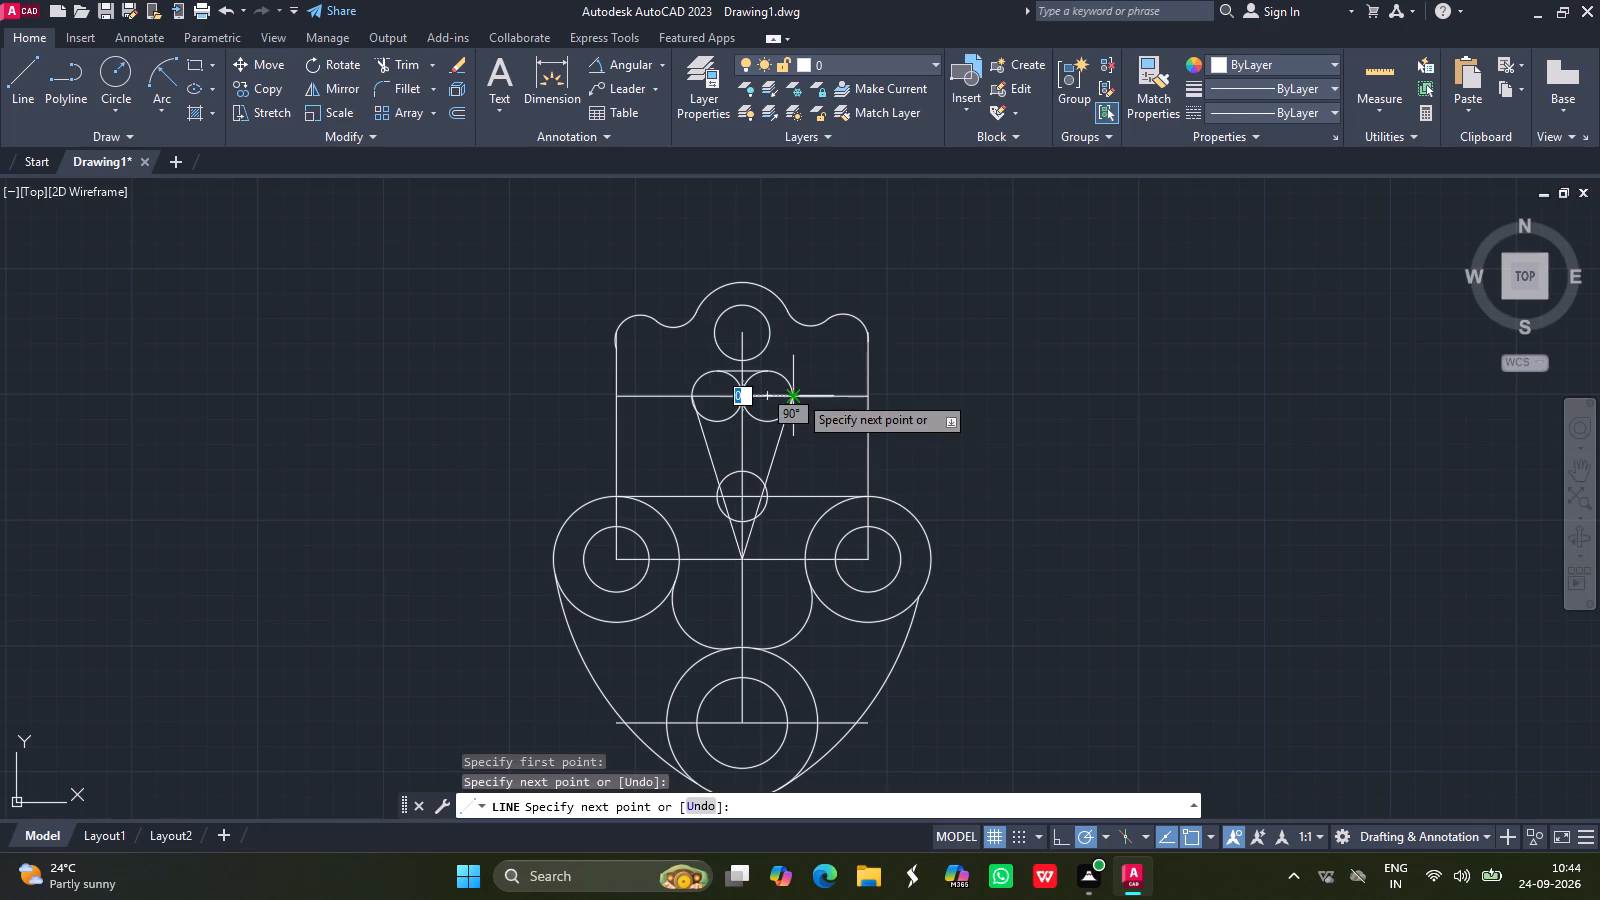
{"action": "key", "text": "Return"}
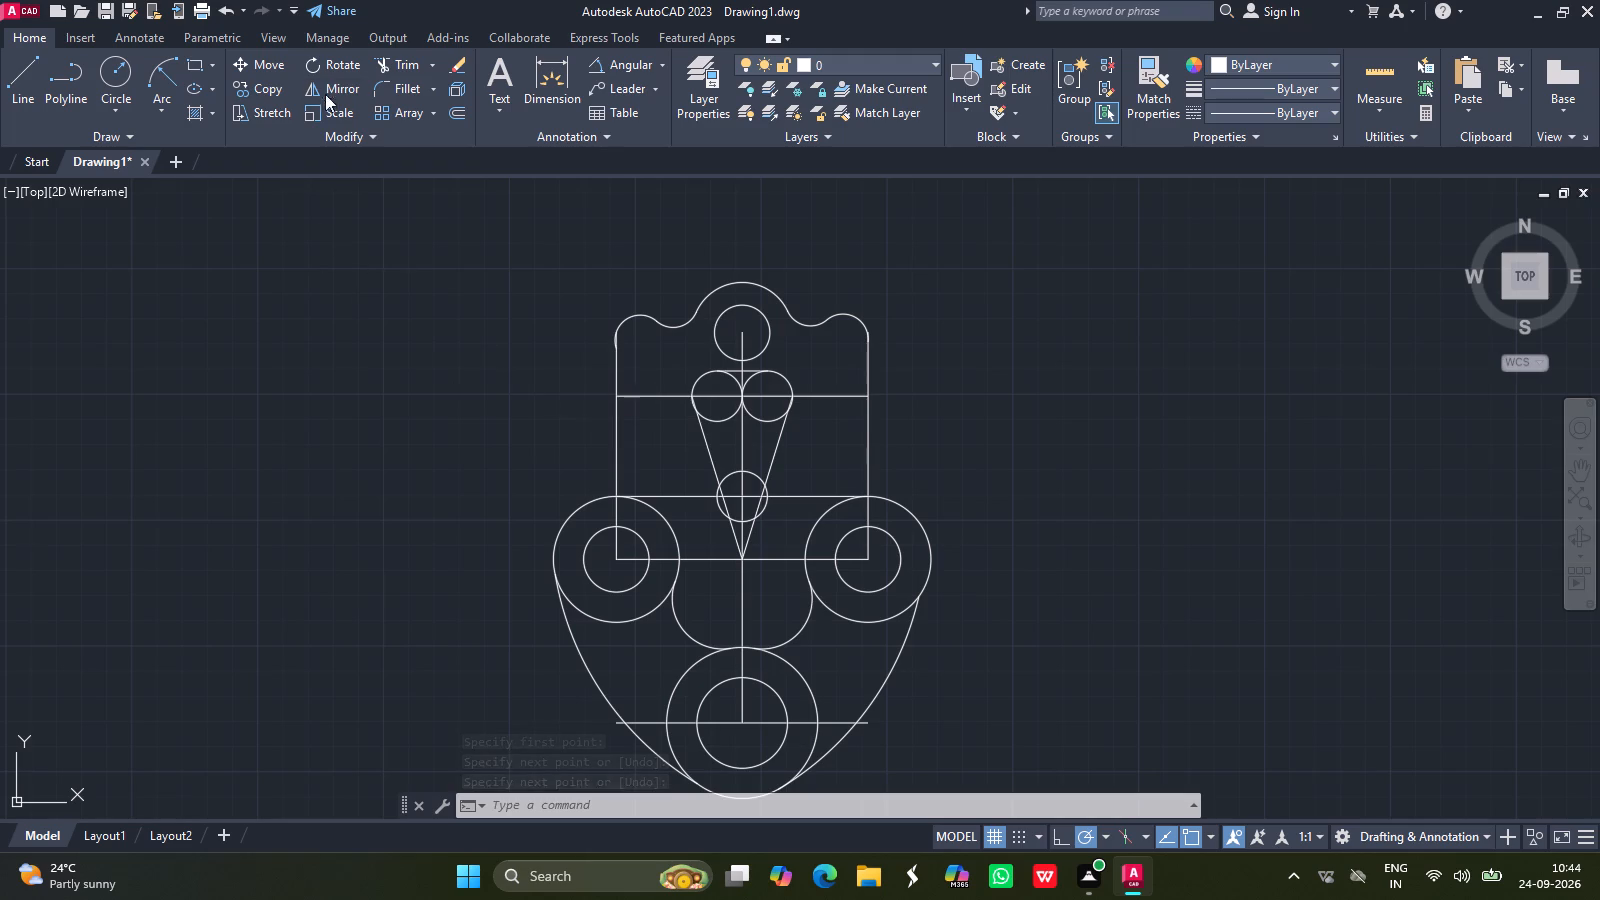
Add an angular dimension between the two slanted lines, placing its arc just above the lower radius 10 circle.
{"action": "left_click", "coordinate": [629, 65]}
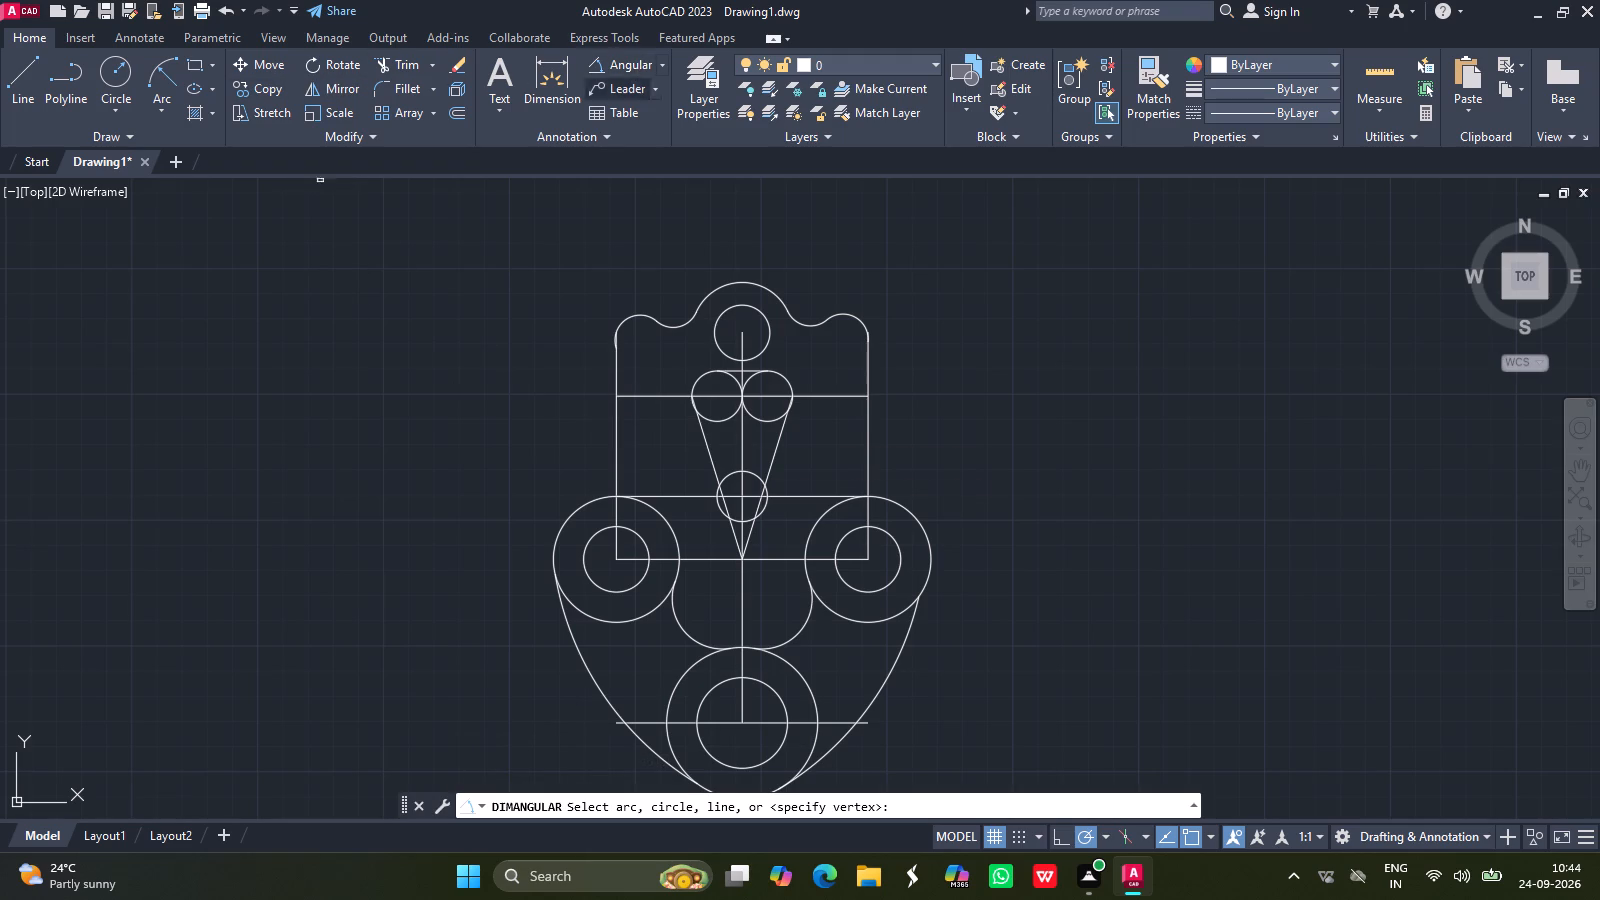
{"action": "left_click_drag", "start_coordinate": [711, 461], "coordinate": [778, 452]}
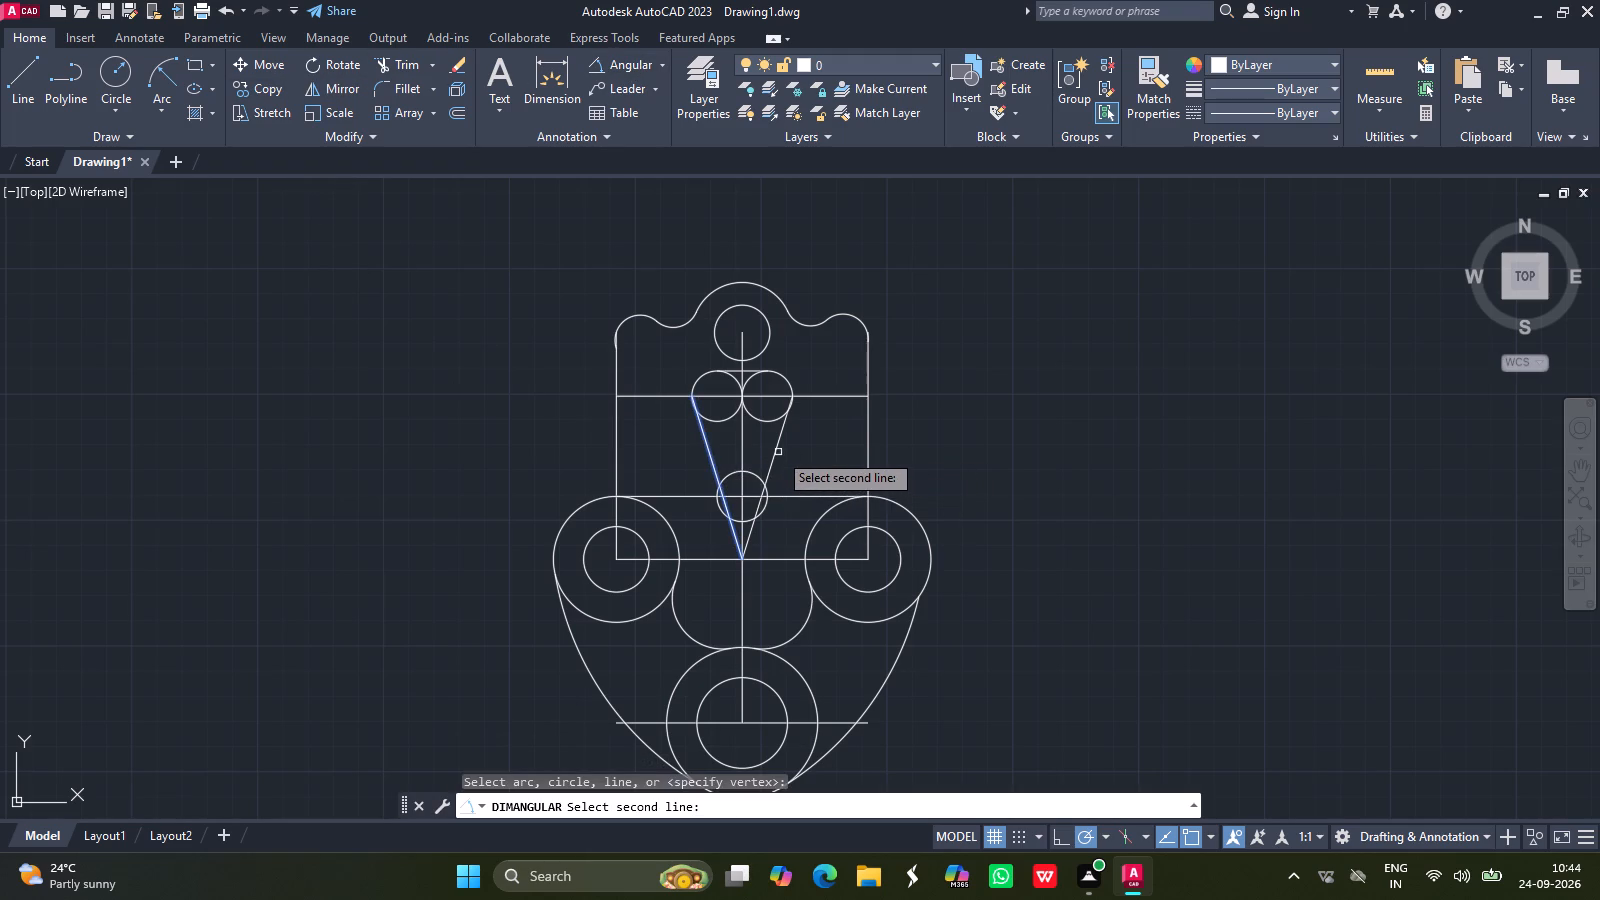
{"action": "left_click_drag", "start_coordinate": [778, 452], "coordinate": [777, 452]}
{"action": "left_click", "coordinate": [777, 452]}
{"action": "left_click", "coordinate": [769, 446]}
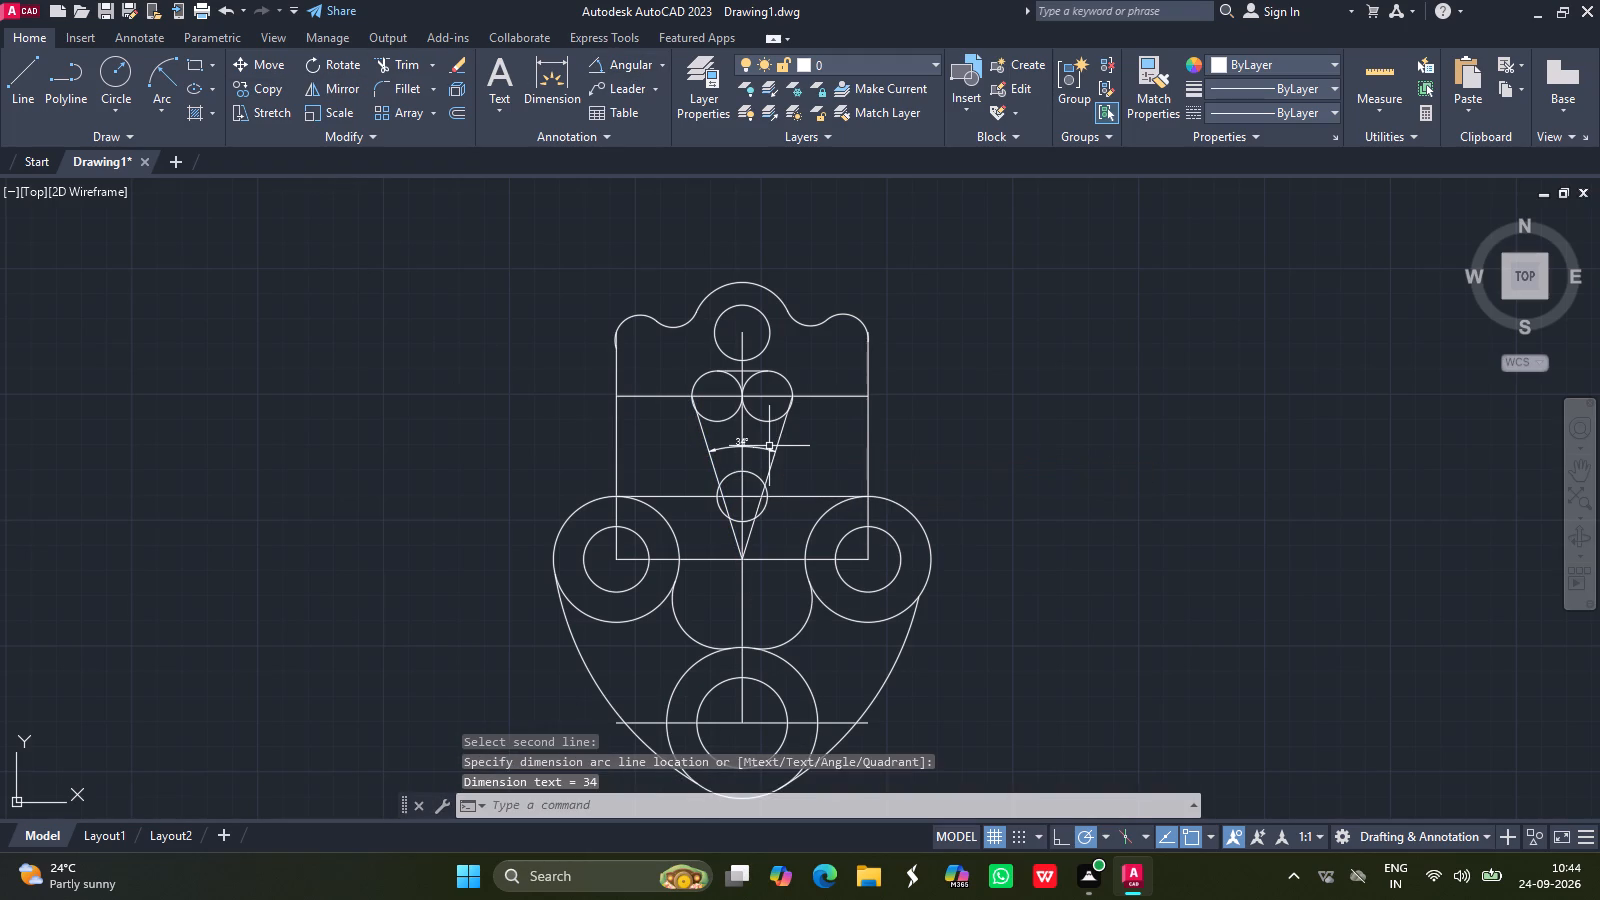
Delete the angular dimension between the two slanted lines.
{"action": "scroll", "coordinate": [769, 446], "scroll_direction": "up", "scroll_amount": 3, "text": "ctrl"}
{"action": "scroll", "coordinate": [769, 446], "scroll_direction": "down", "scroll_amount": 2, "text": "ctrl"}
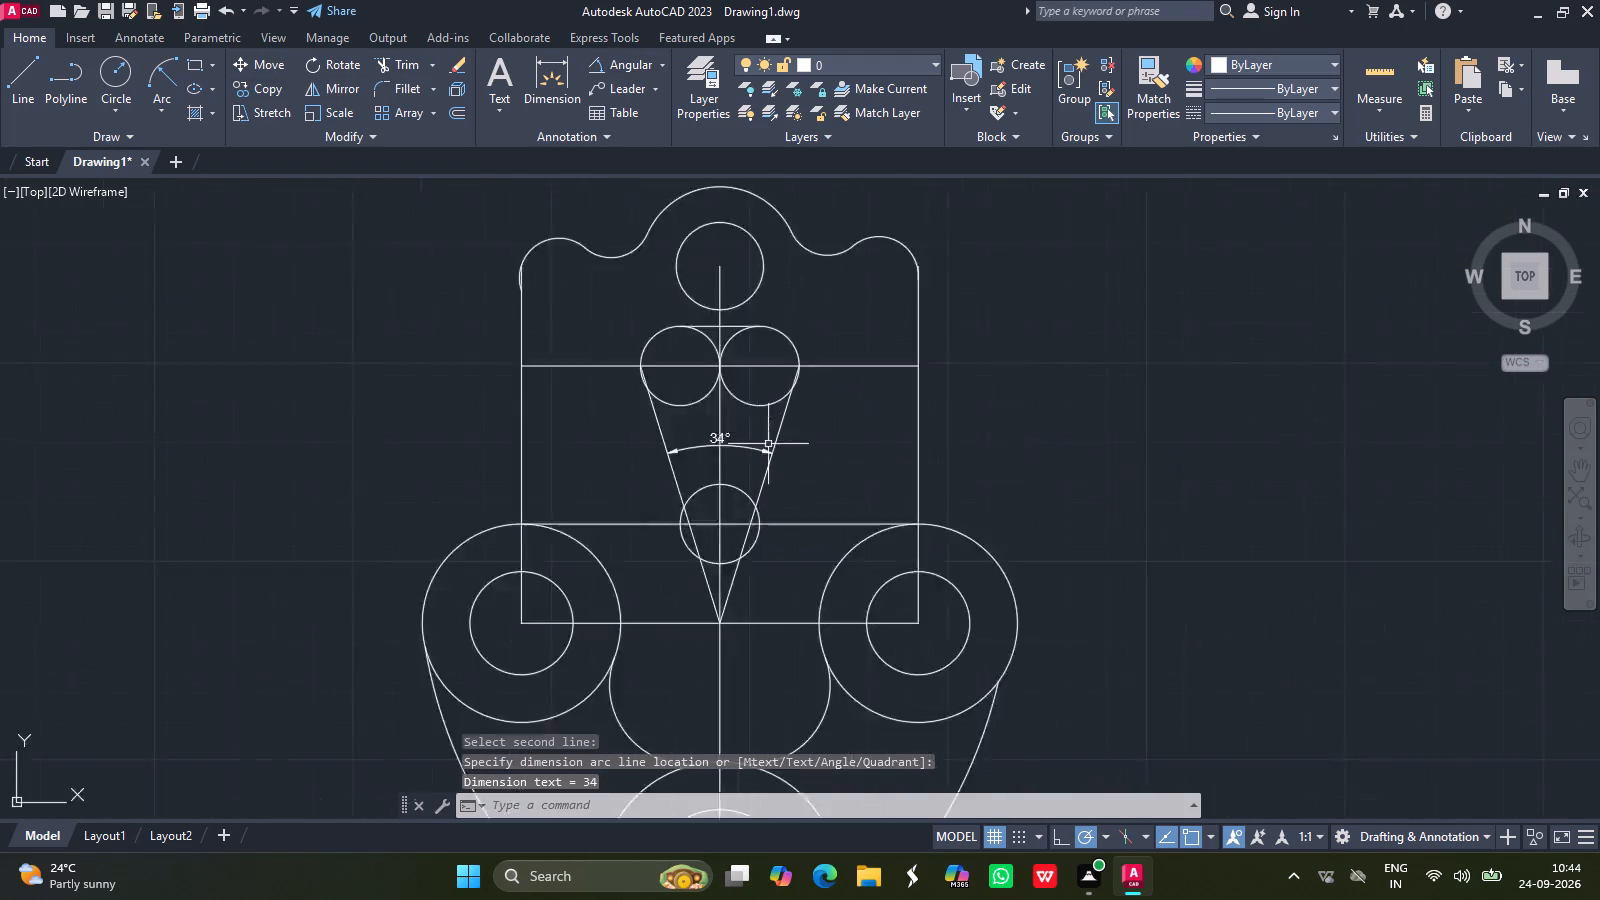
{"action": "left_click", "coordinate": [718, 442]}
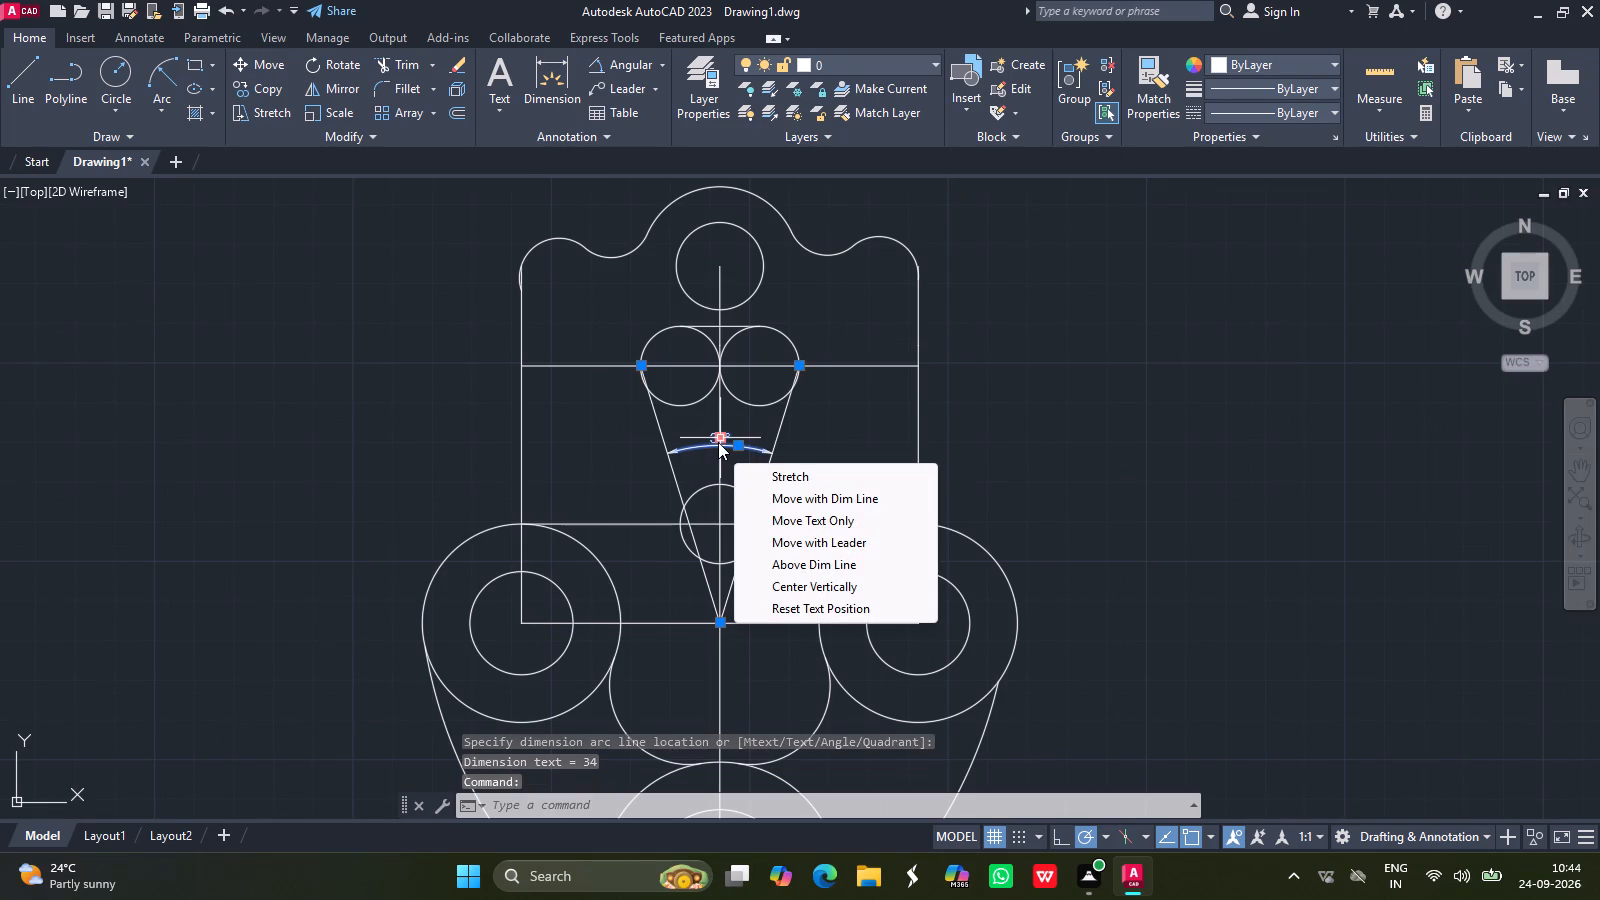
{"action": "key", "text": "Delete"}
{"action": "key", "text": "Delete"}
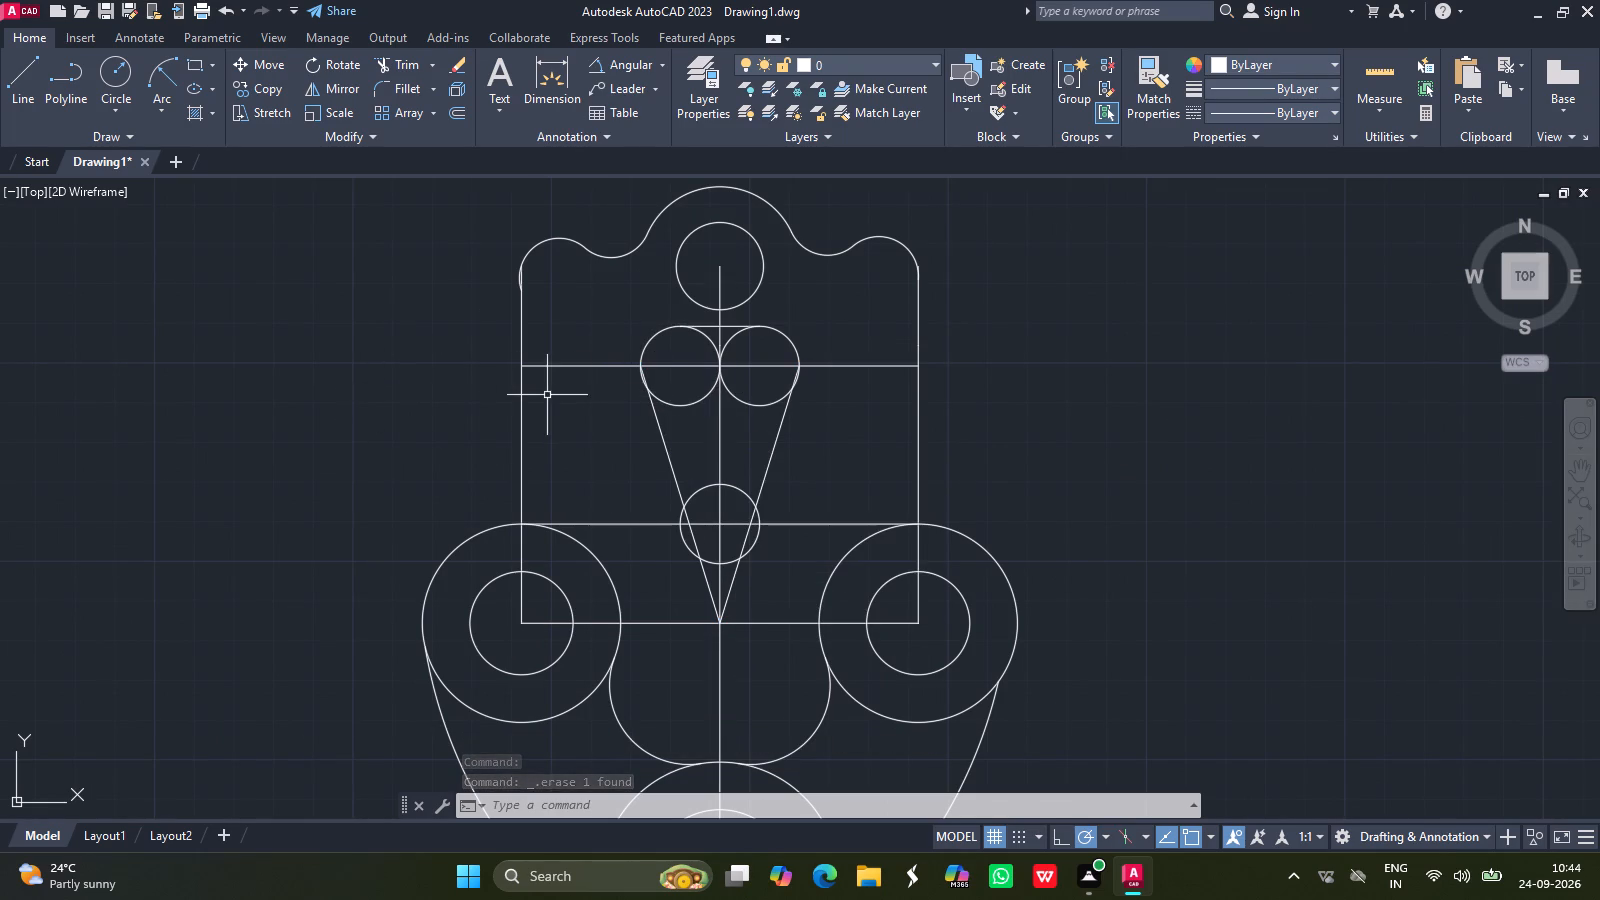
Delete the two upper radius 10 circles and the short horizontal line touching their tops.
{"action": "left_click", "coordinate": [706, 337]}
{"action": "key", "text": "Delete"}
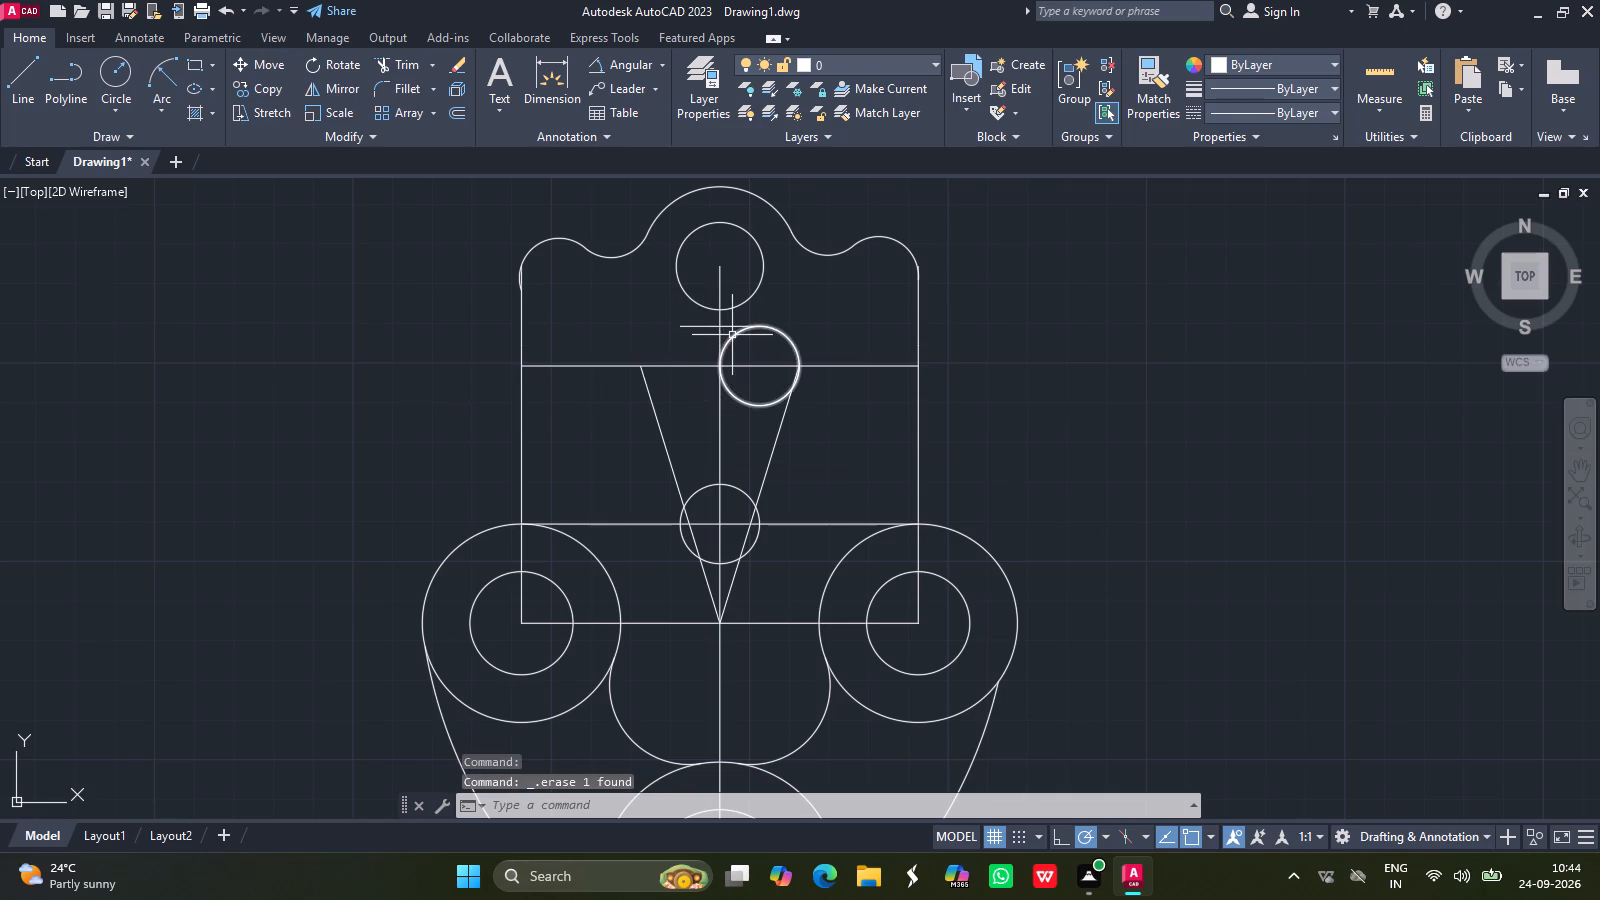
{"action": "left_click", "coordinate": [732, 335]}
{"action": "key", "text": "Delete"}
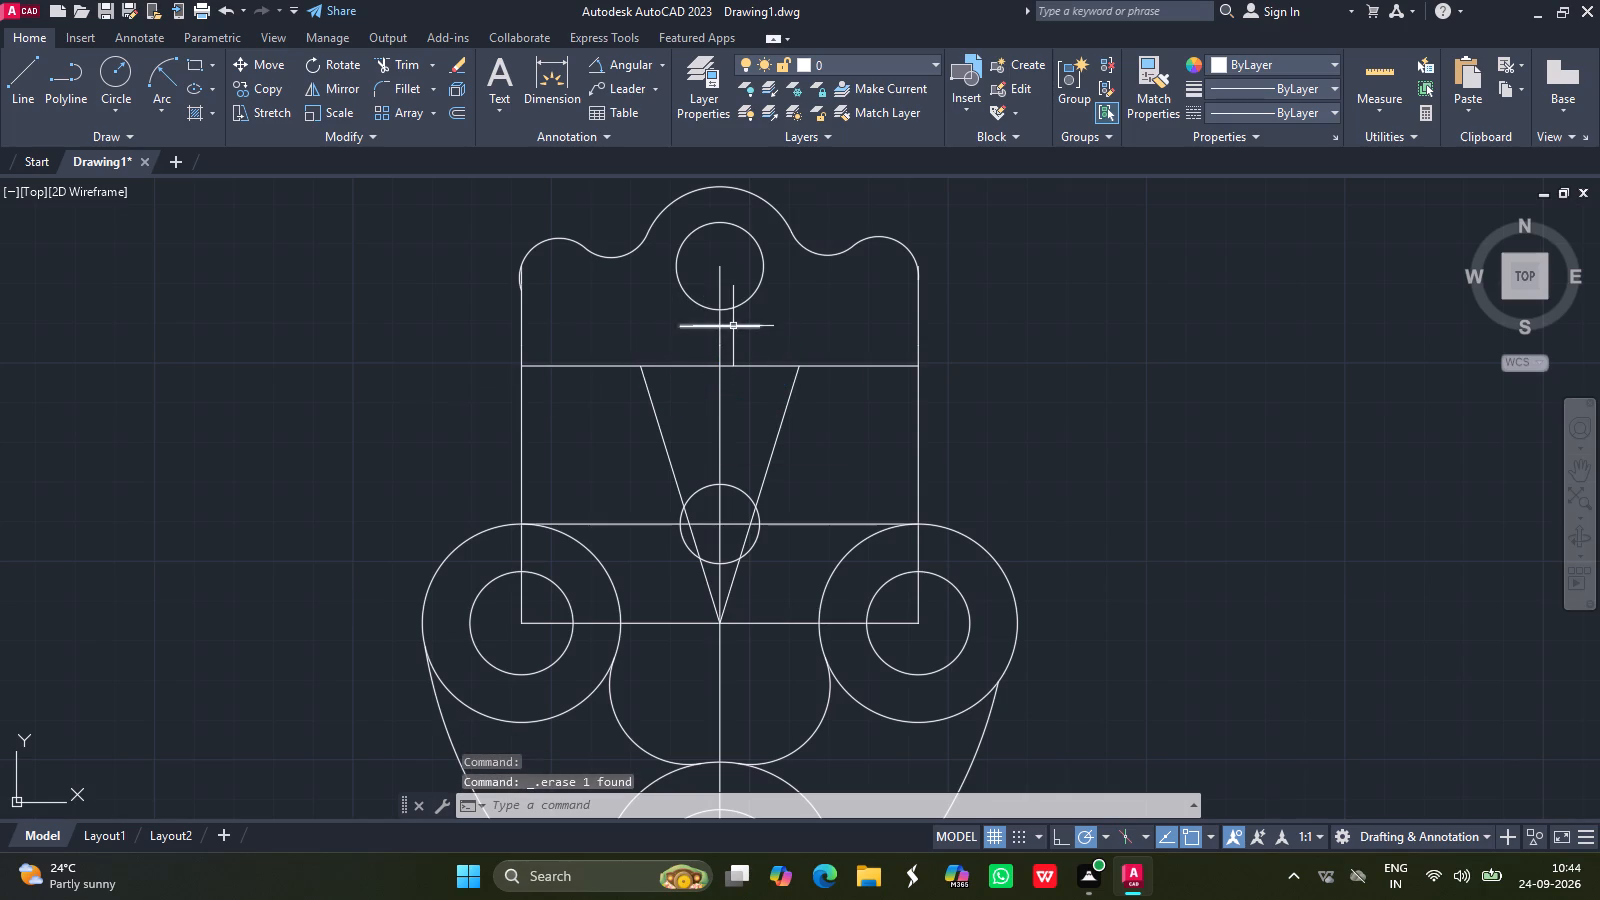
{"action": "left_click", "coordinate": [733, 326]}
{"action": "key", "text": "Delete"}
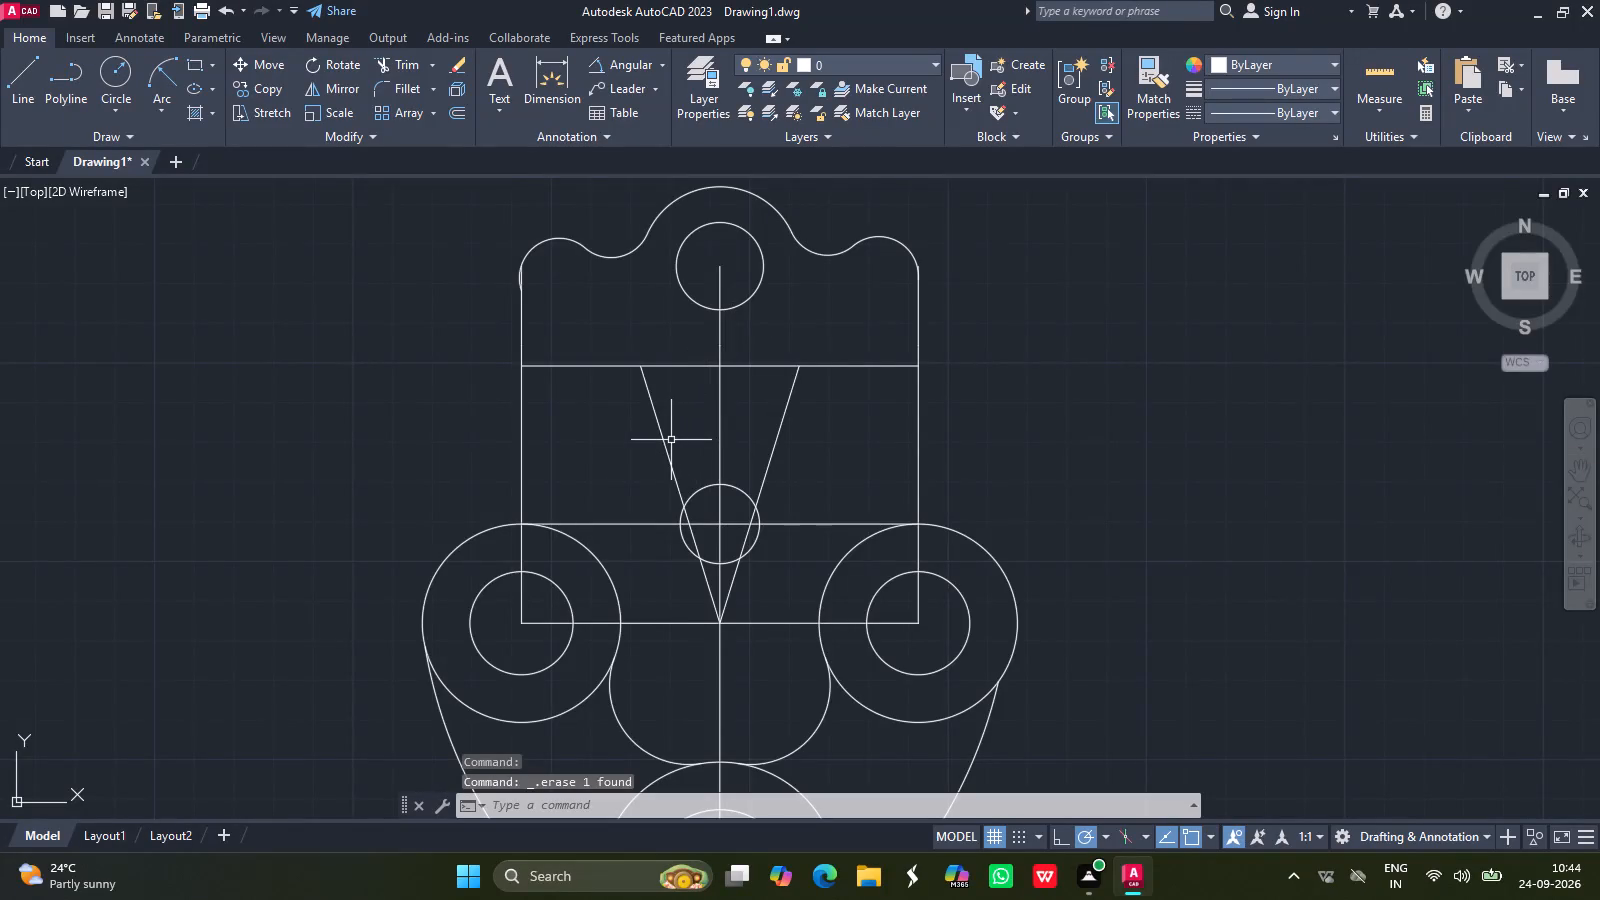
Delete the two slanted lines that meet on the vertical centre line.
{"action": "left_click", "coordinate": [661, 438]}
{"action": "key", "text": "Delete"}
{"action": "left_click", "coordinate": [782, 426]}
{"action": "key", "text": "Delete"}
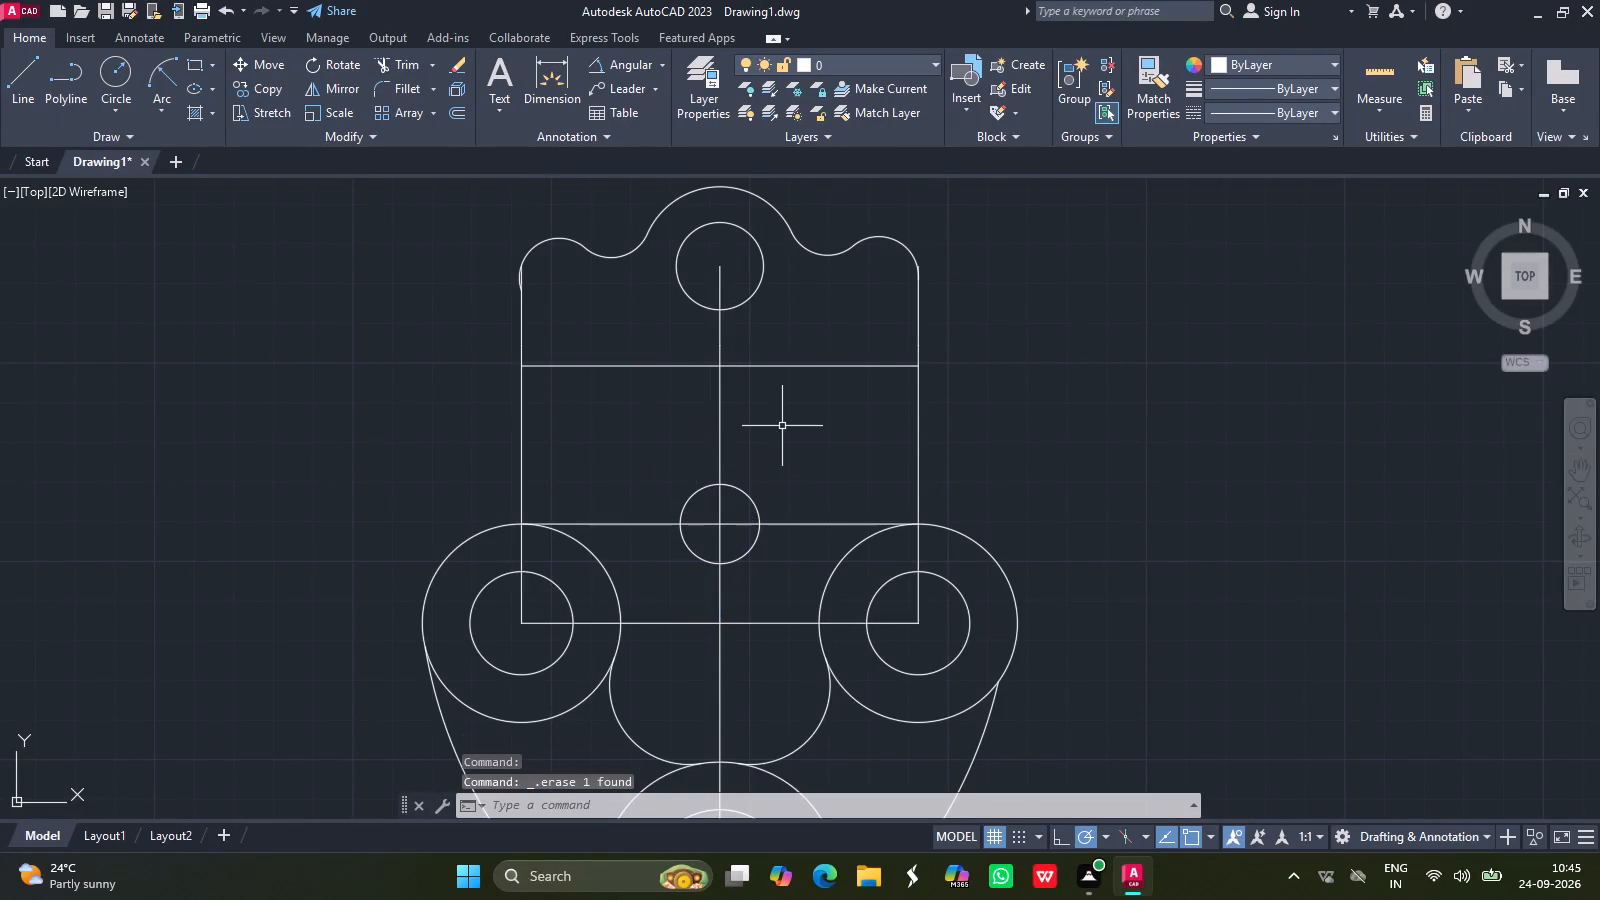
Draw a 10-unit horizontal line rightward from where the vertical centre line crosses the upper horizontal line.
{"action": "left_click", "coordinate": [24, 76]}
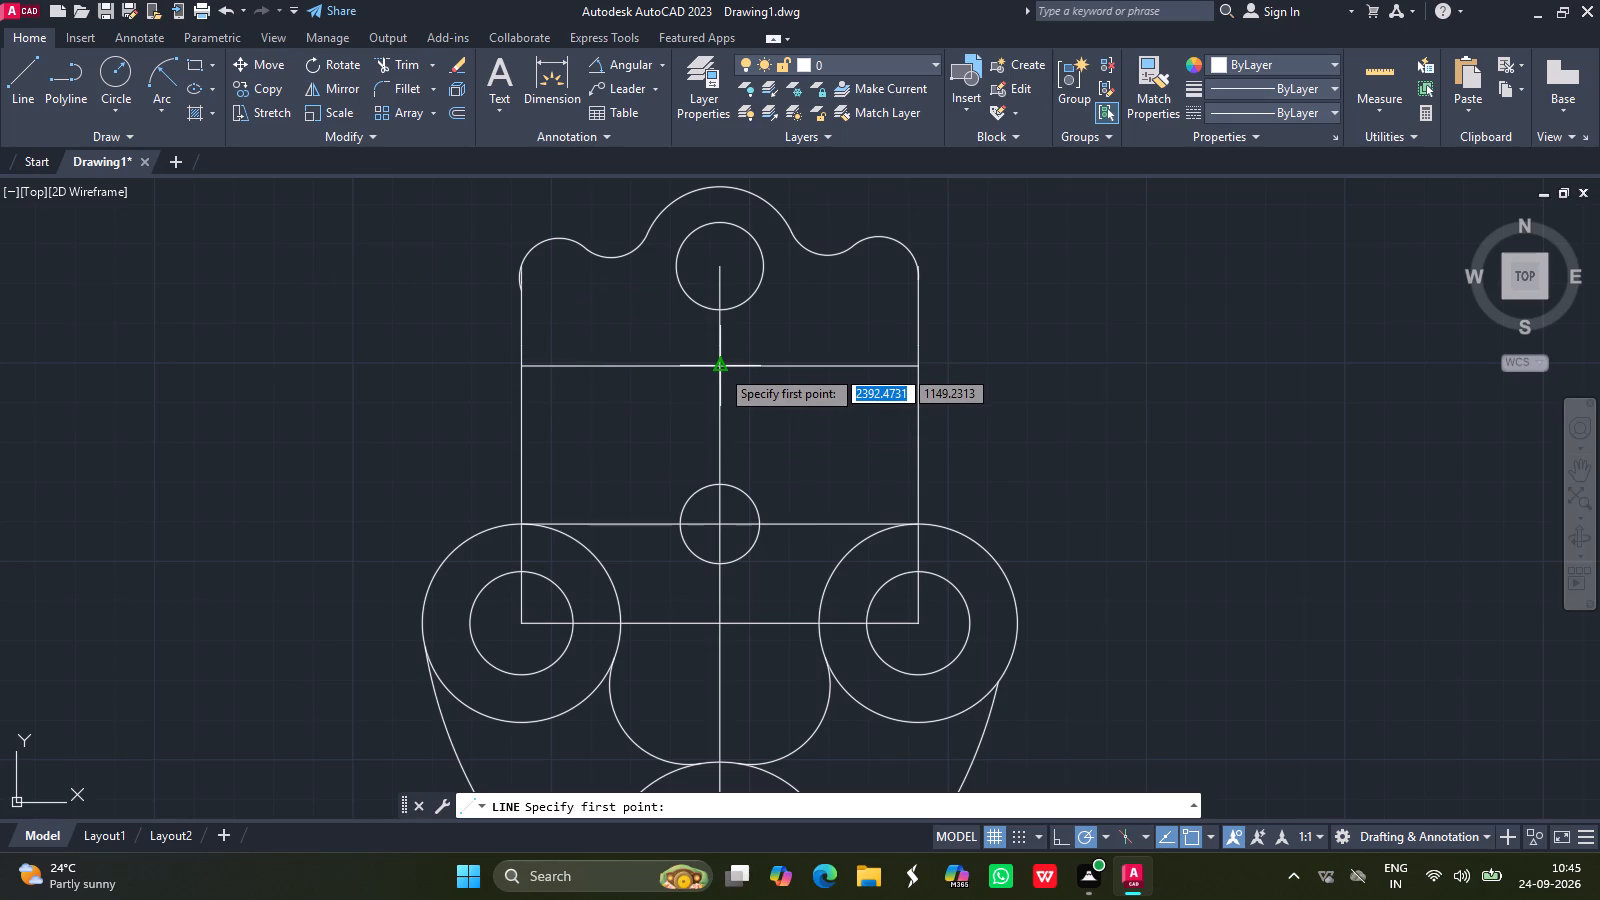
{"action": "left_click_drag", "start_coordinate": [720, 371], "coordinate": [1095, 364]}
{"action": "type", "text": "10"}
{"action": "key", "text": "Return"}
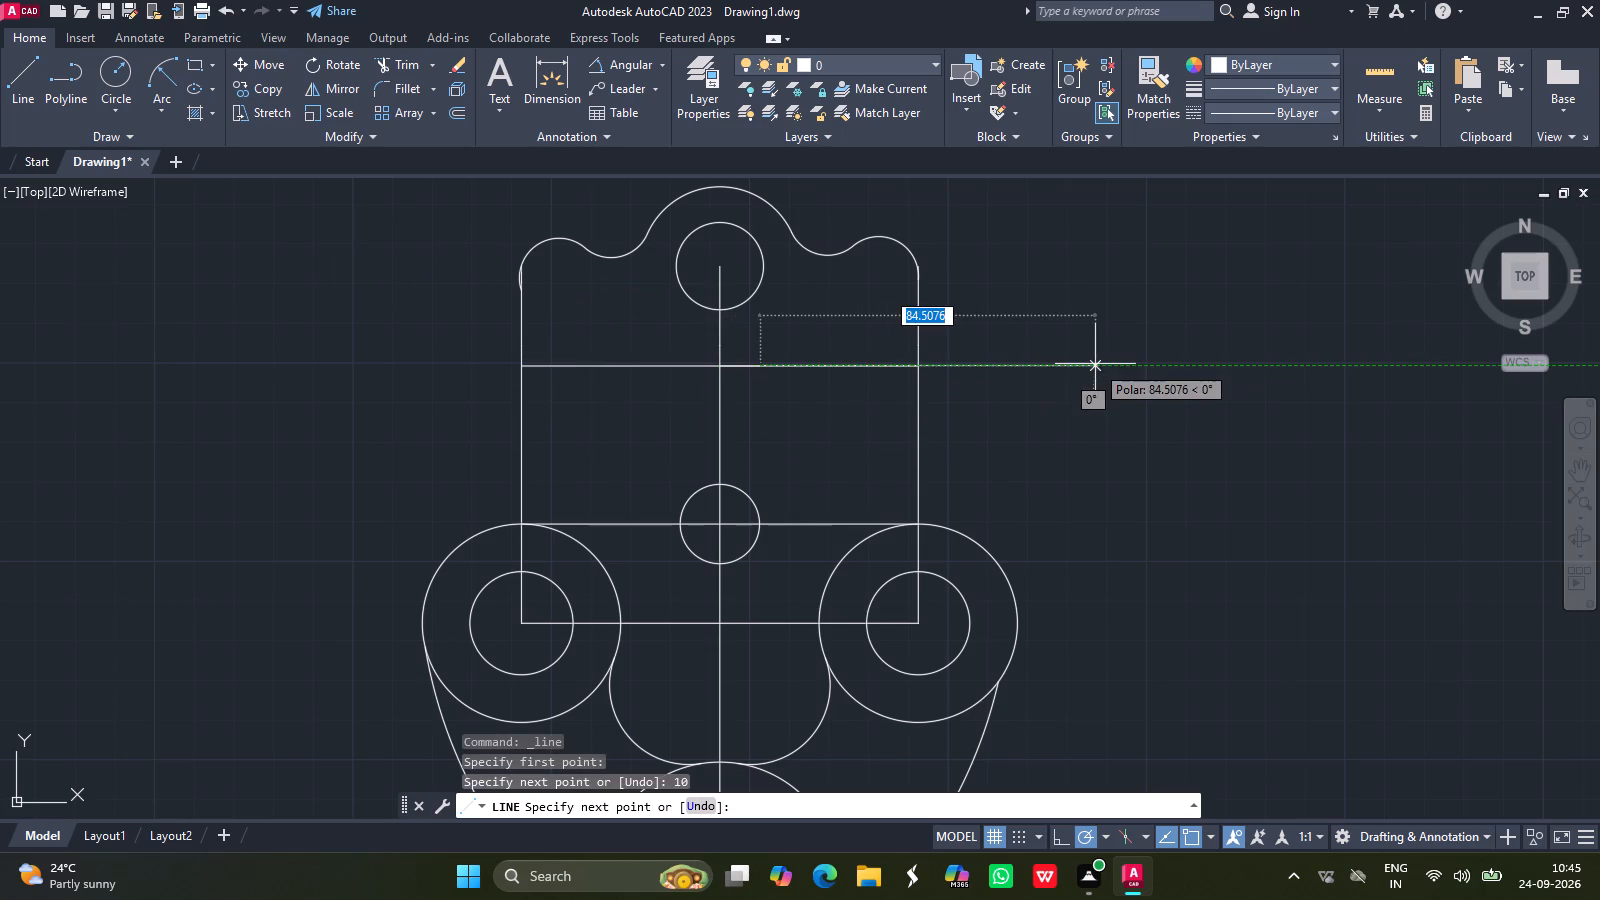
{"action": "key", "text": "Return"}
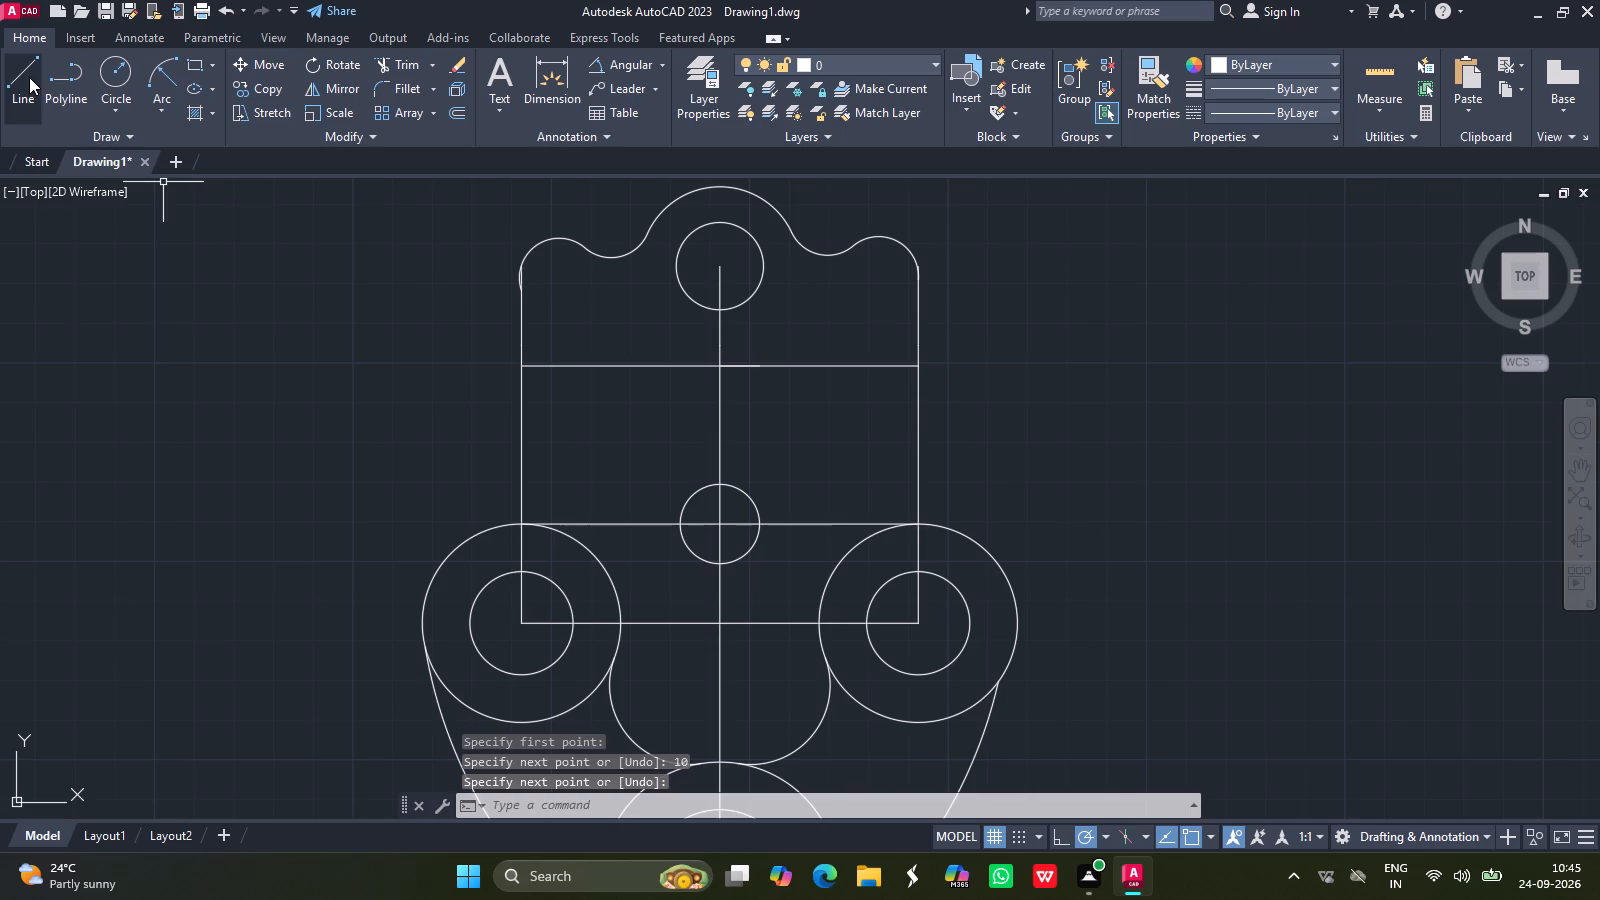
Draw a 20-unit horizontal line leftward from where the vertical centre line crosses the upper horizontal line.
{"action": "left_click", "coordinate": [29, 77]}
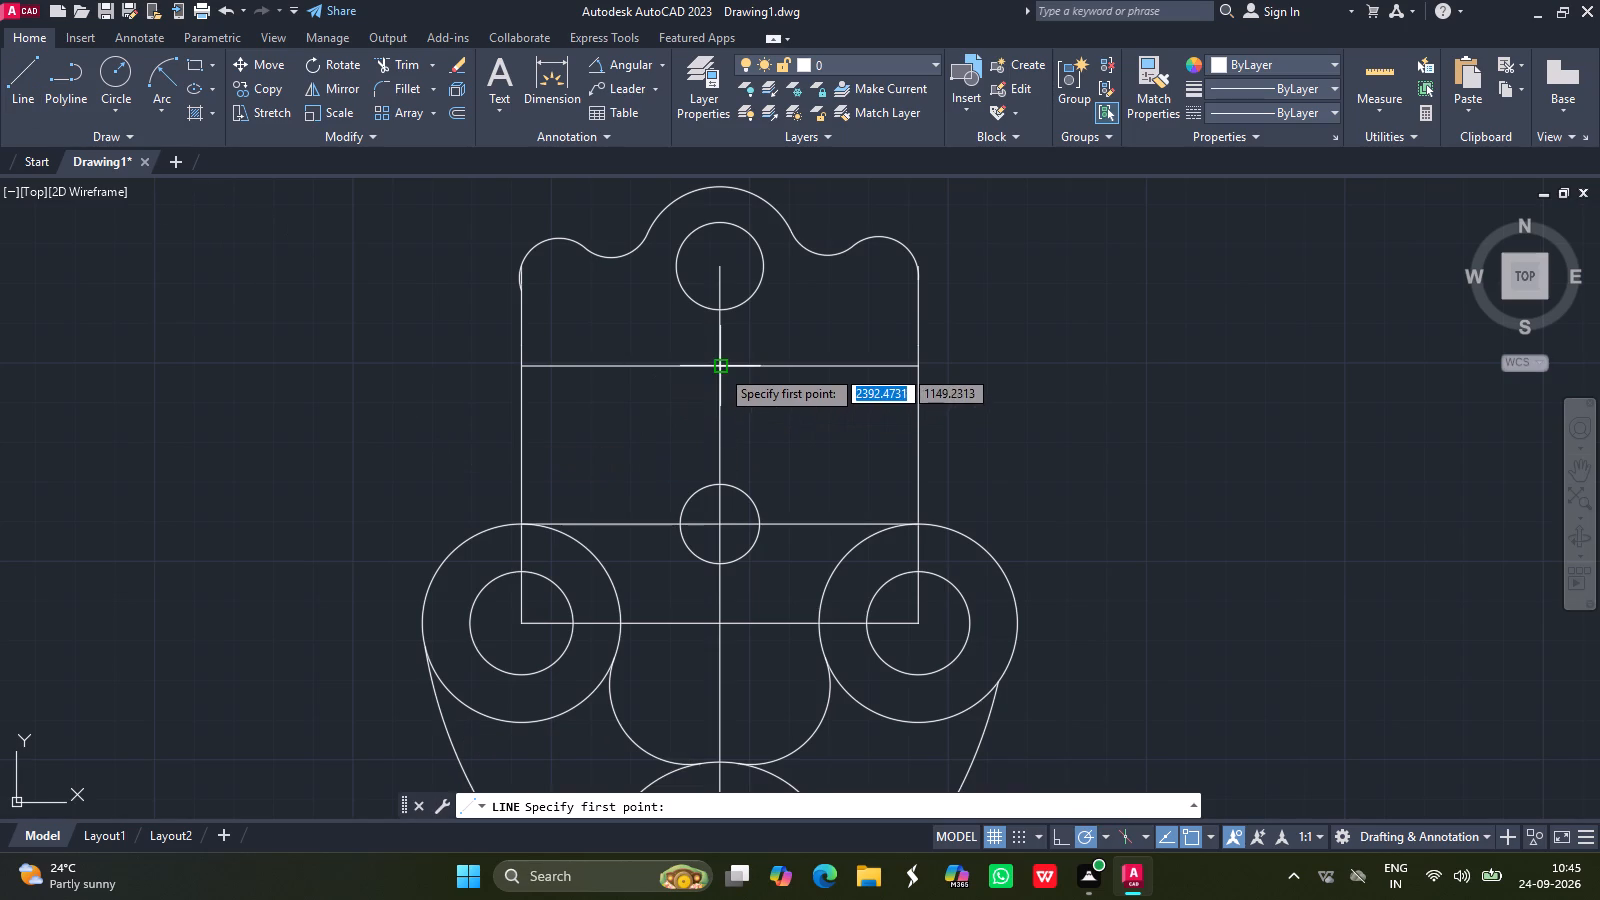
{"action": "left_click_drag", "start_coordinate": [720, 368], "coordinate": [463, 359]}
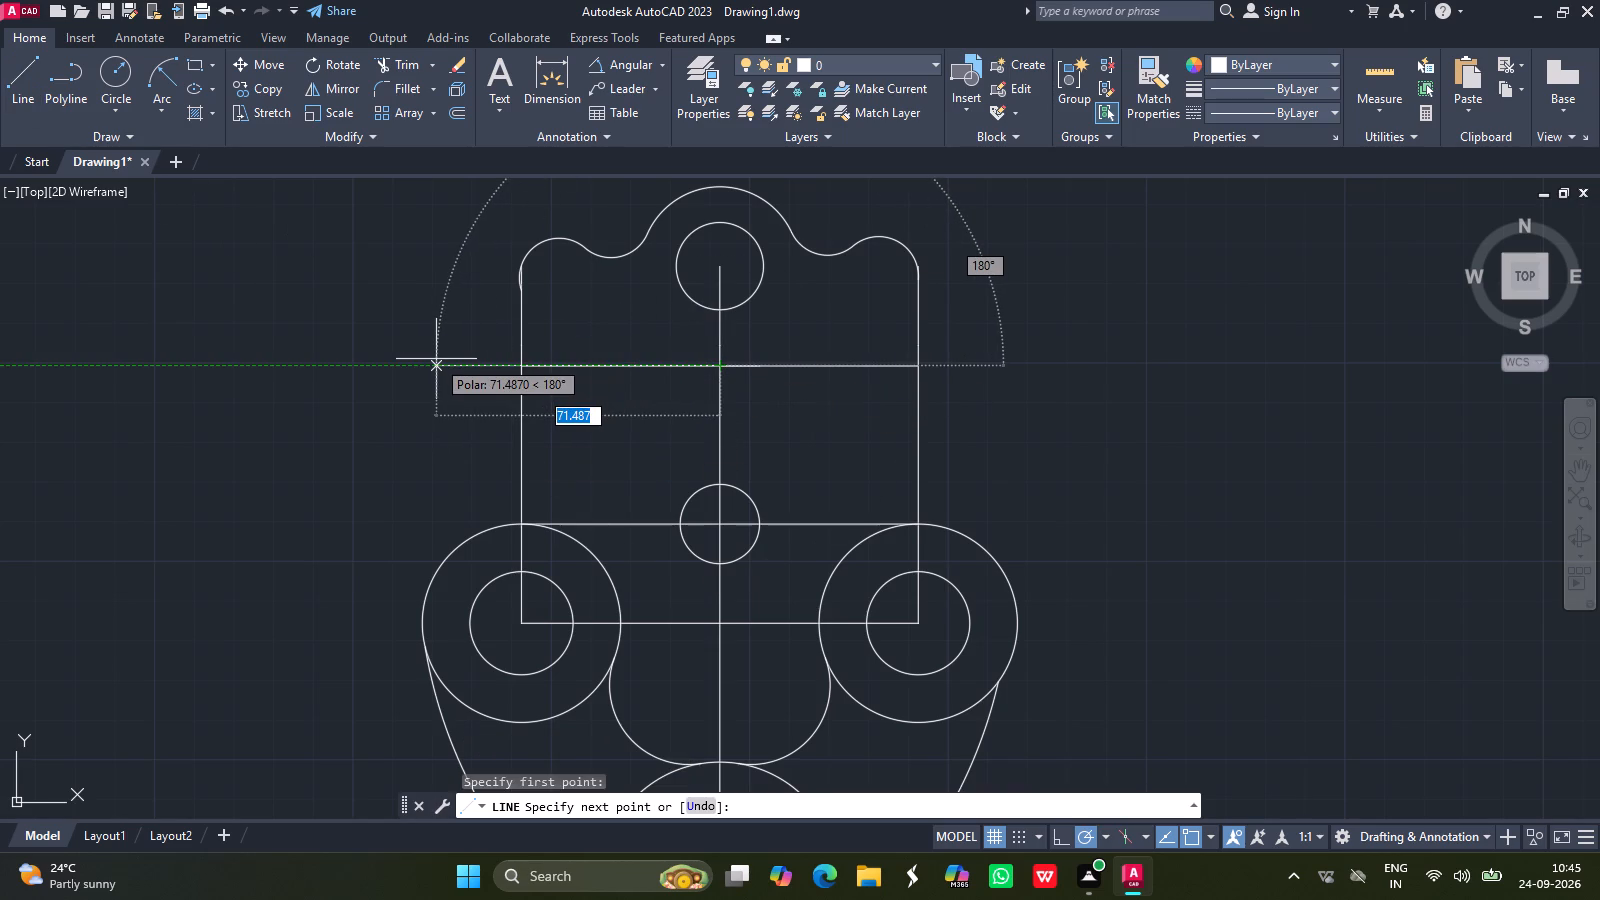
{"action": "type", "text": "20"}
{"action": "key", "text": "Return"}
{"action": "key", "text": "Return"}
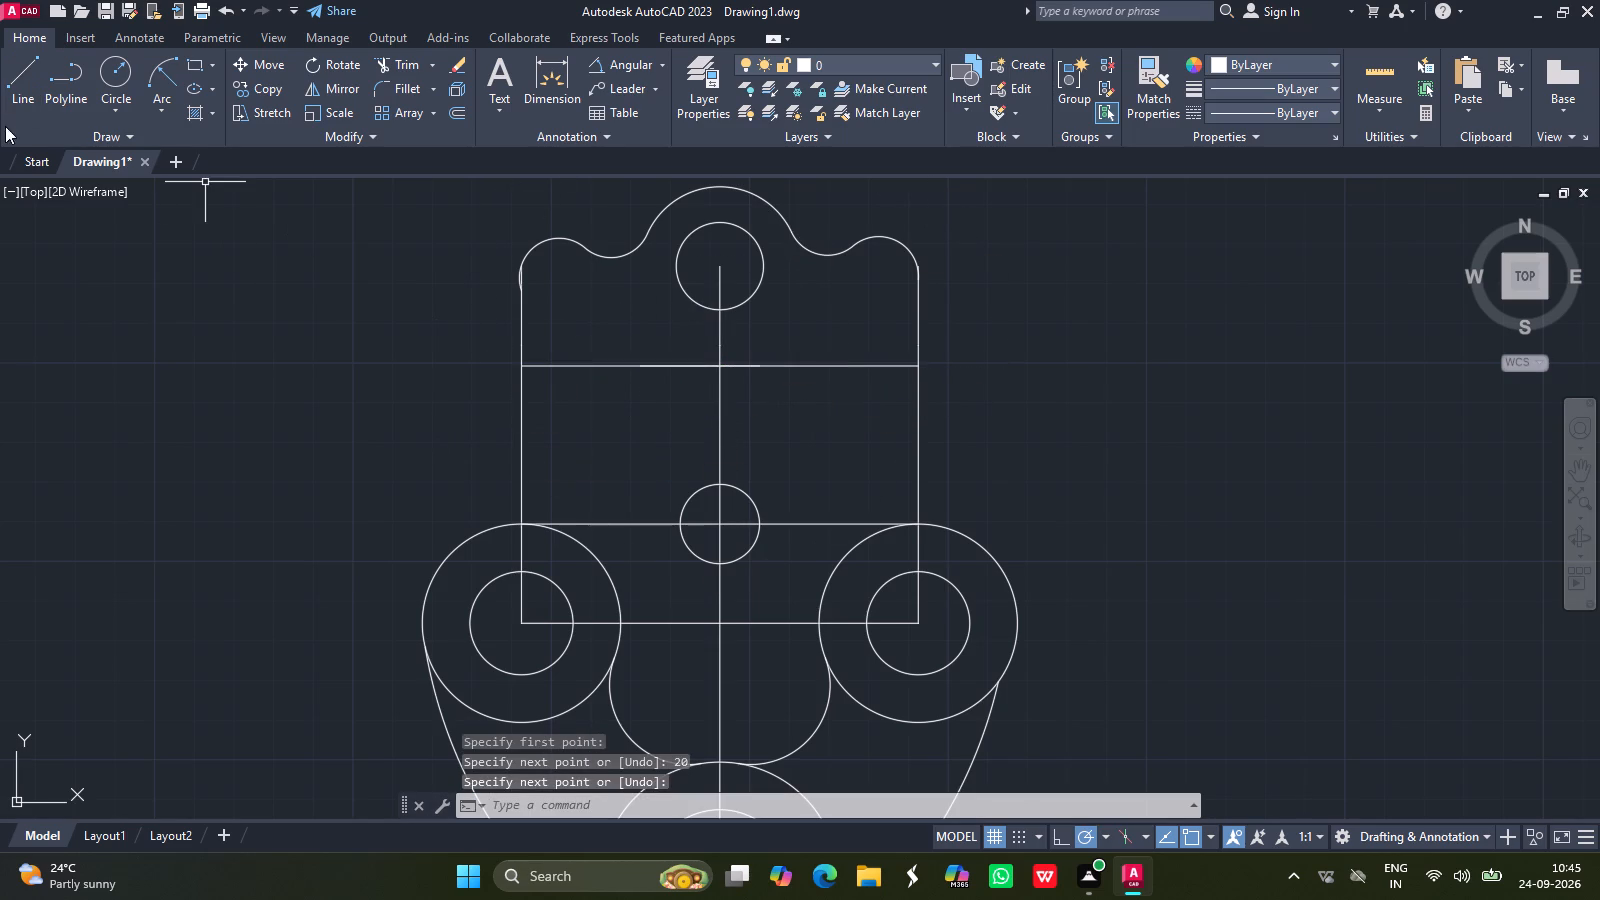
Draw another 10-unit horizontal line rightward from the end of the short line right of the vertical centre line.
{"action": "left_click", "coordinate": [14, 93]}
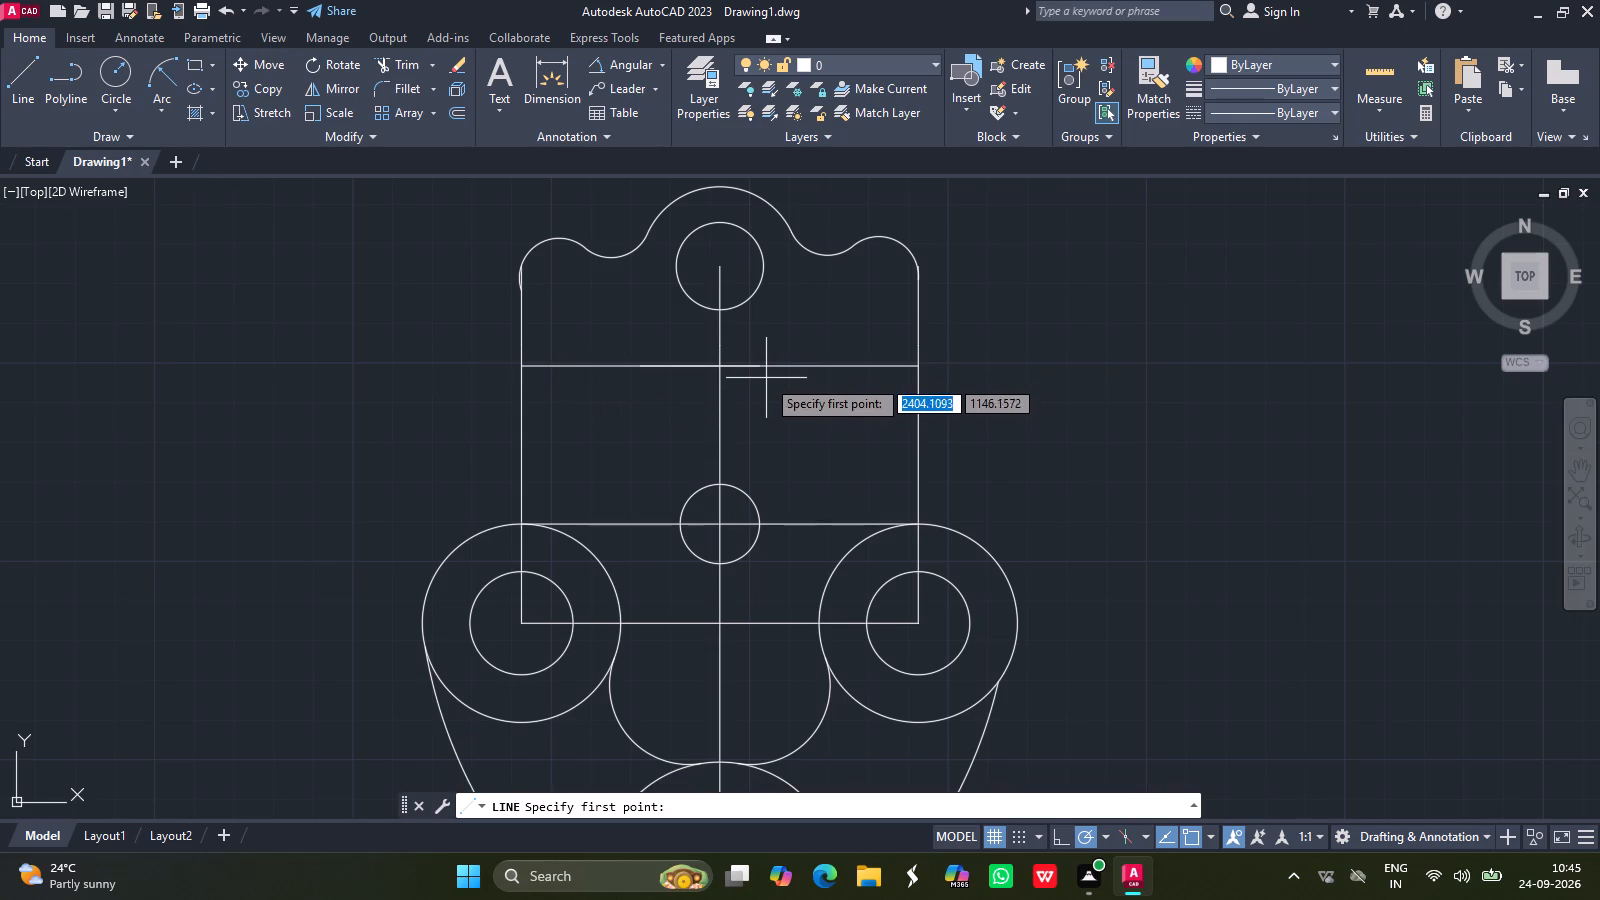
{"action": "left_click", "coordinate": [762, 369]}
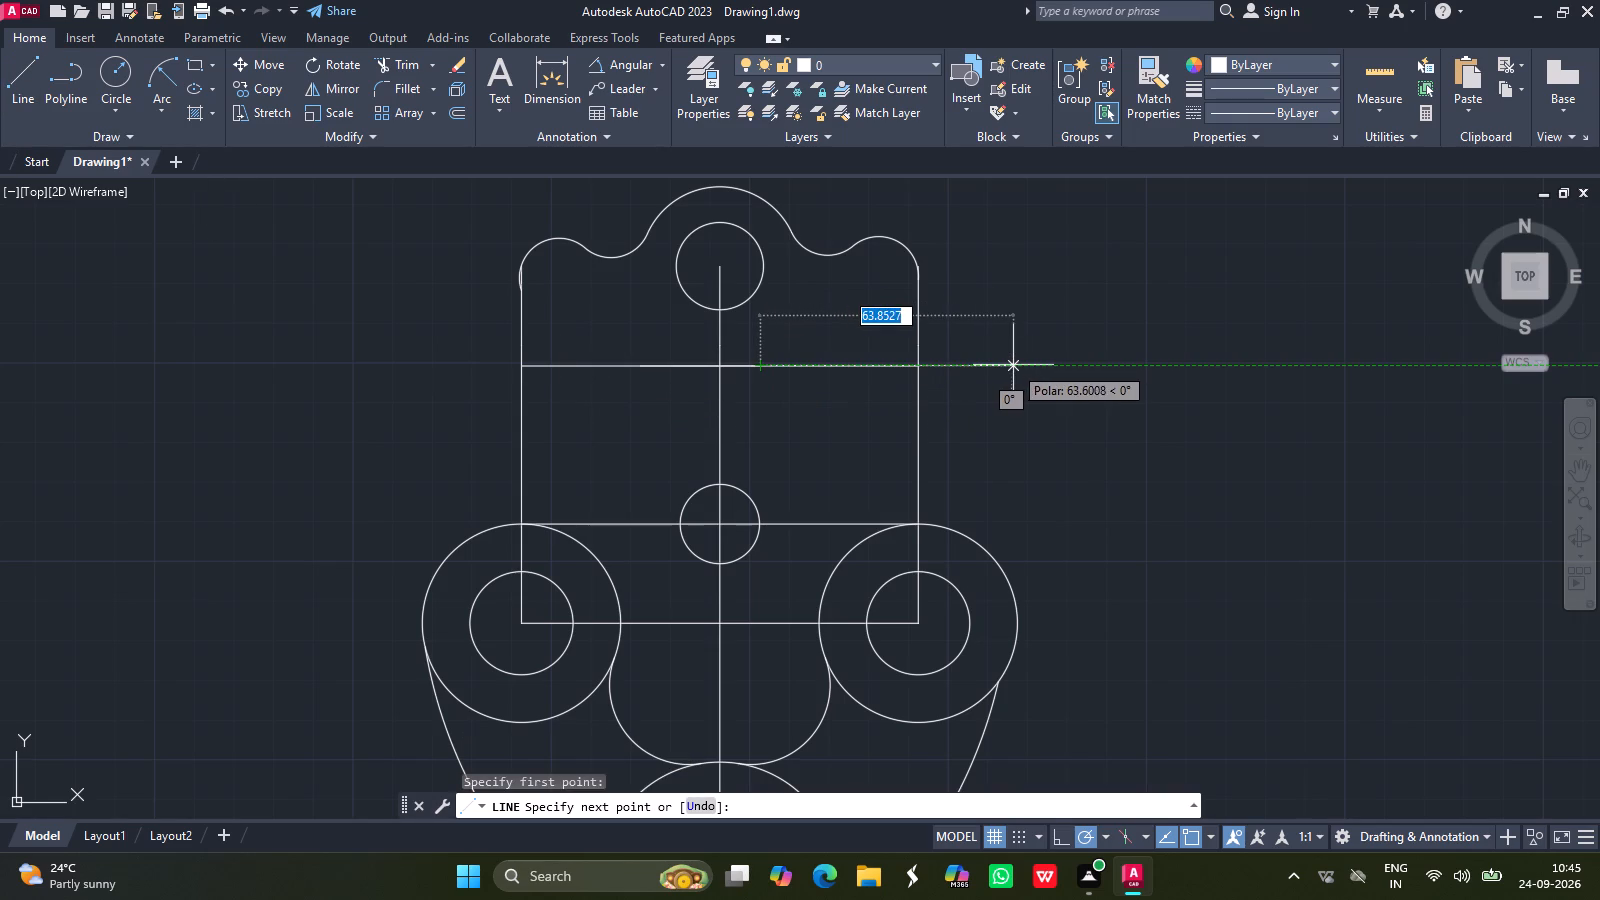
{"action": "type", "text": "10"}
{"action": "key", "text": "Return"}
{"action": "key", "text": "Return"}
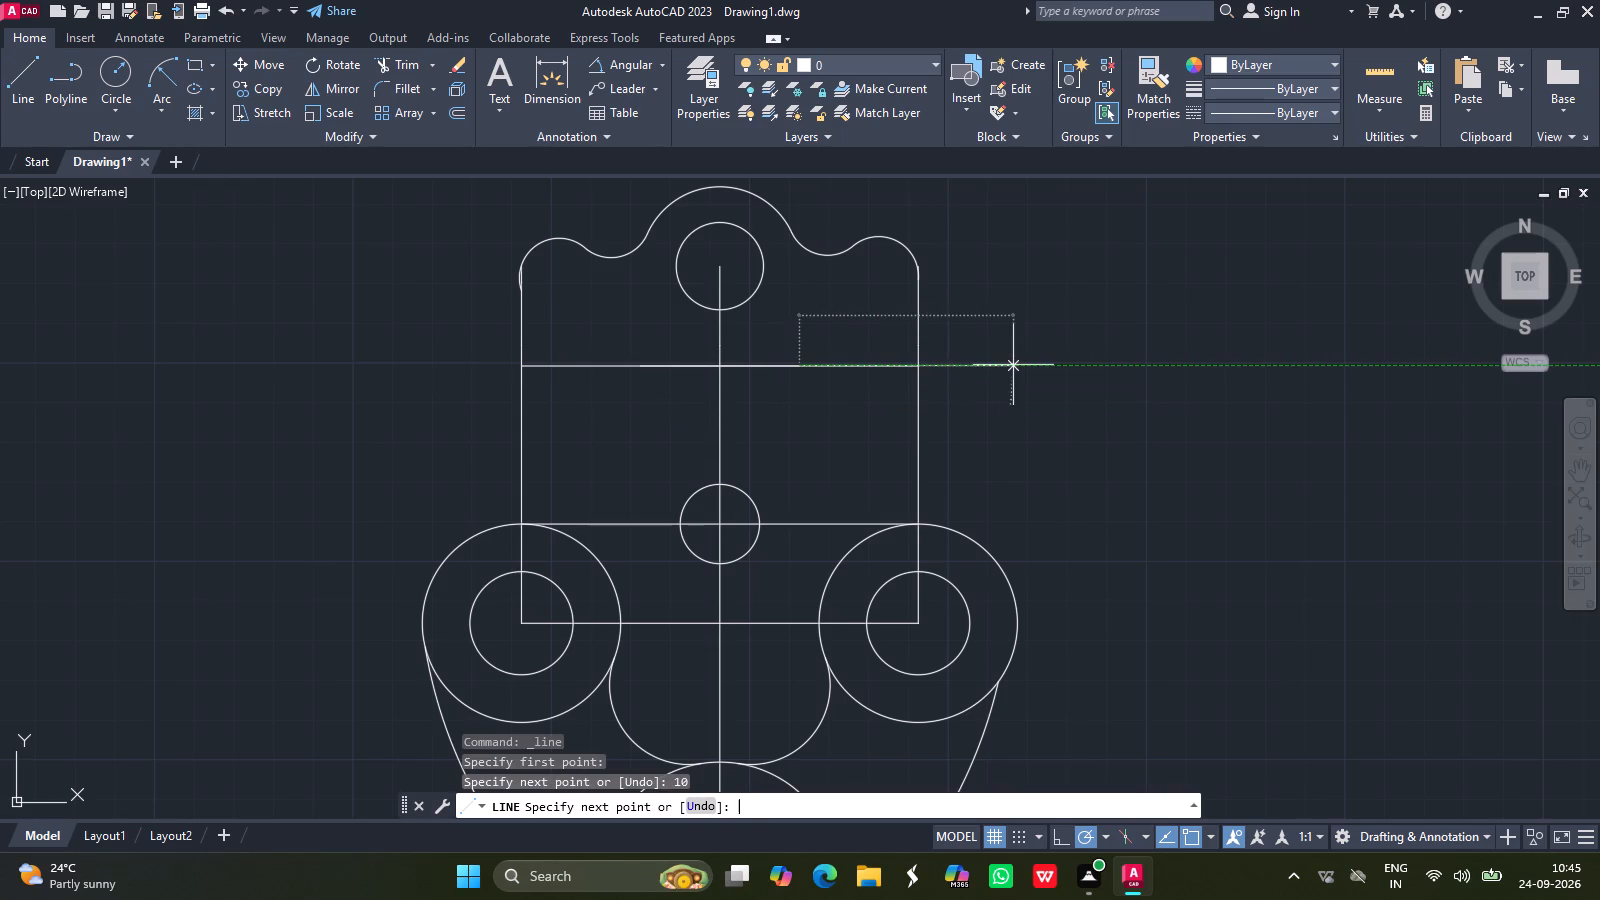
Draw a radius 10 circle centred on the left end of the 20-unit horizontal line.
{"action": "left_click", "coordinate": [107, 73]}
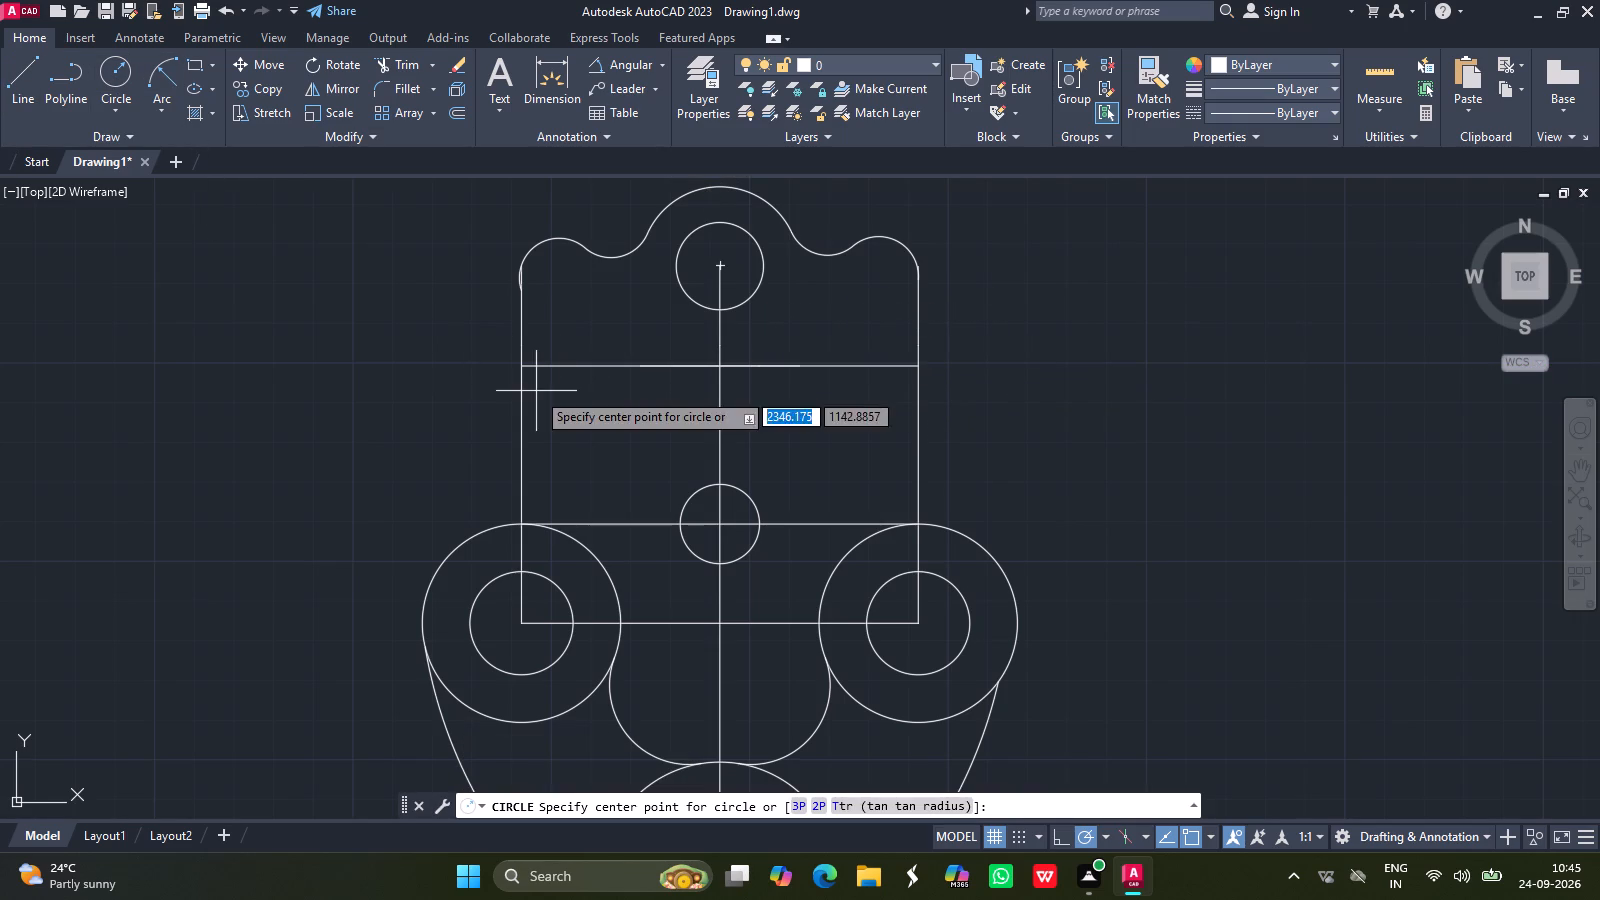
{"action": "left_click_drag", "start_coordinate": [638, 365], "coordinate": [643, 328]}
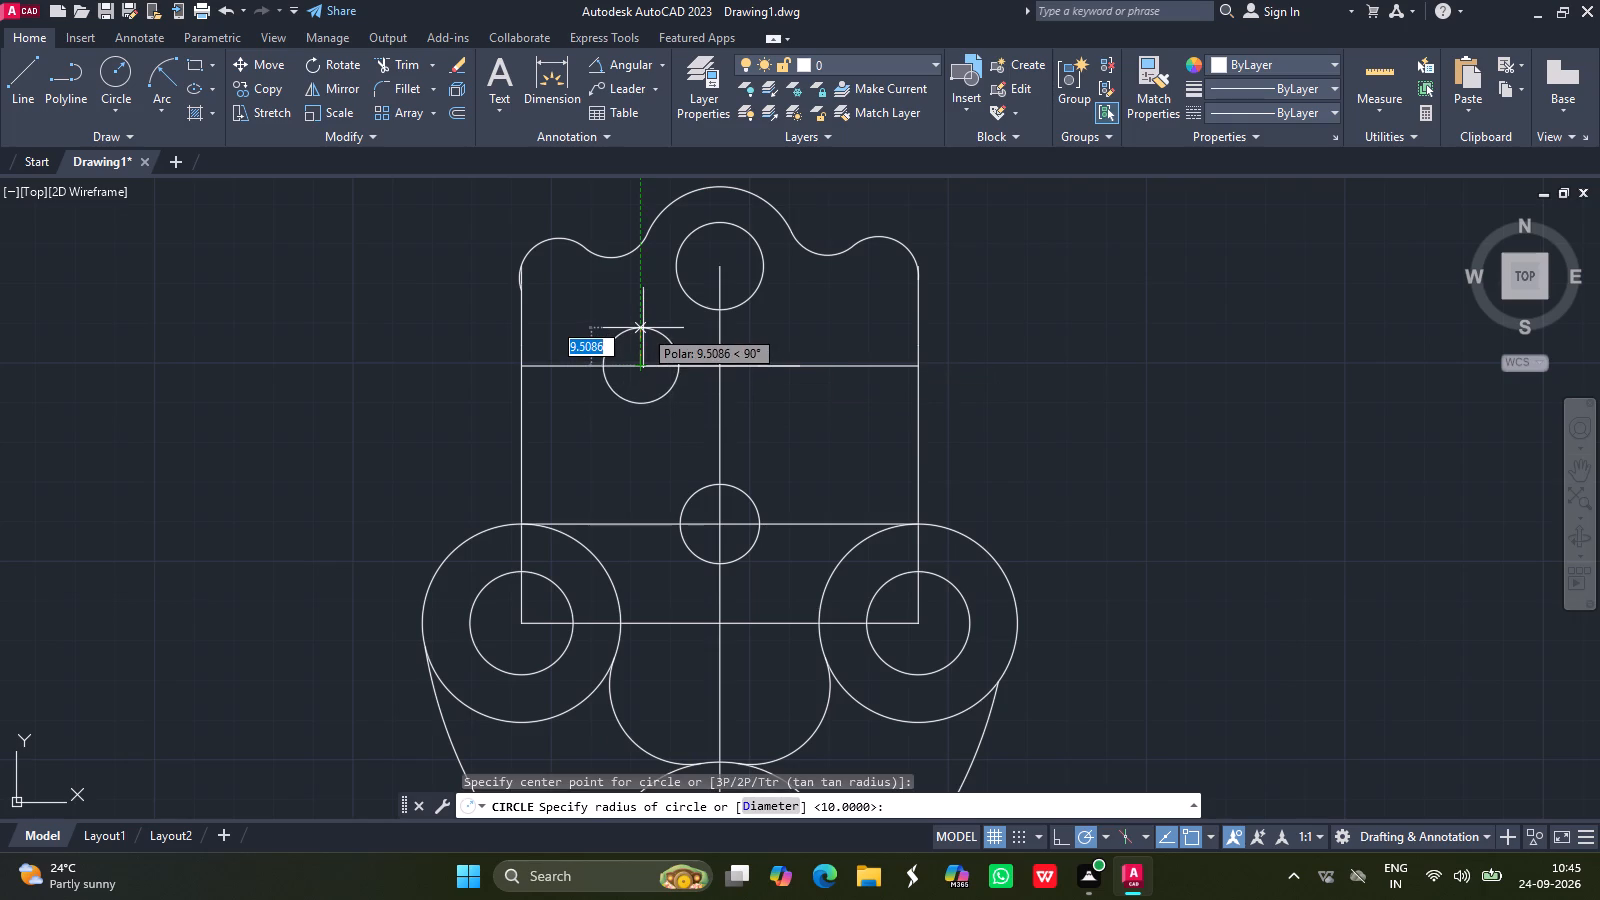
{"action": "type", "text": "10"}
{"action": "key", "text": "Return"}
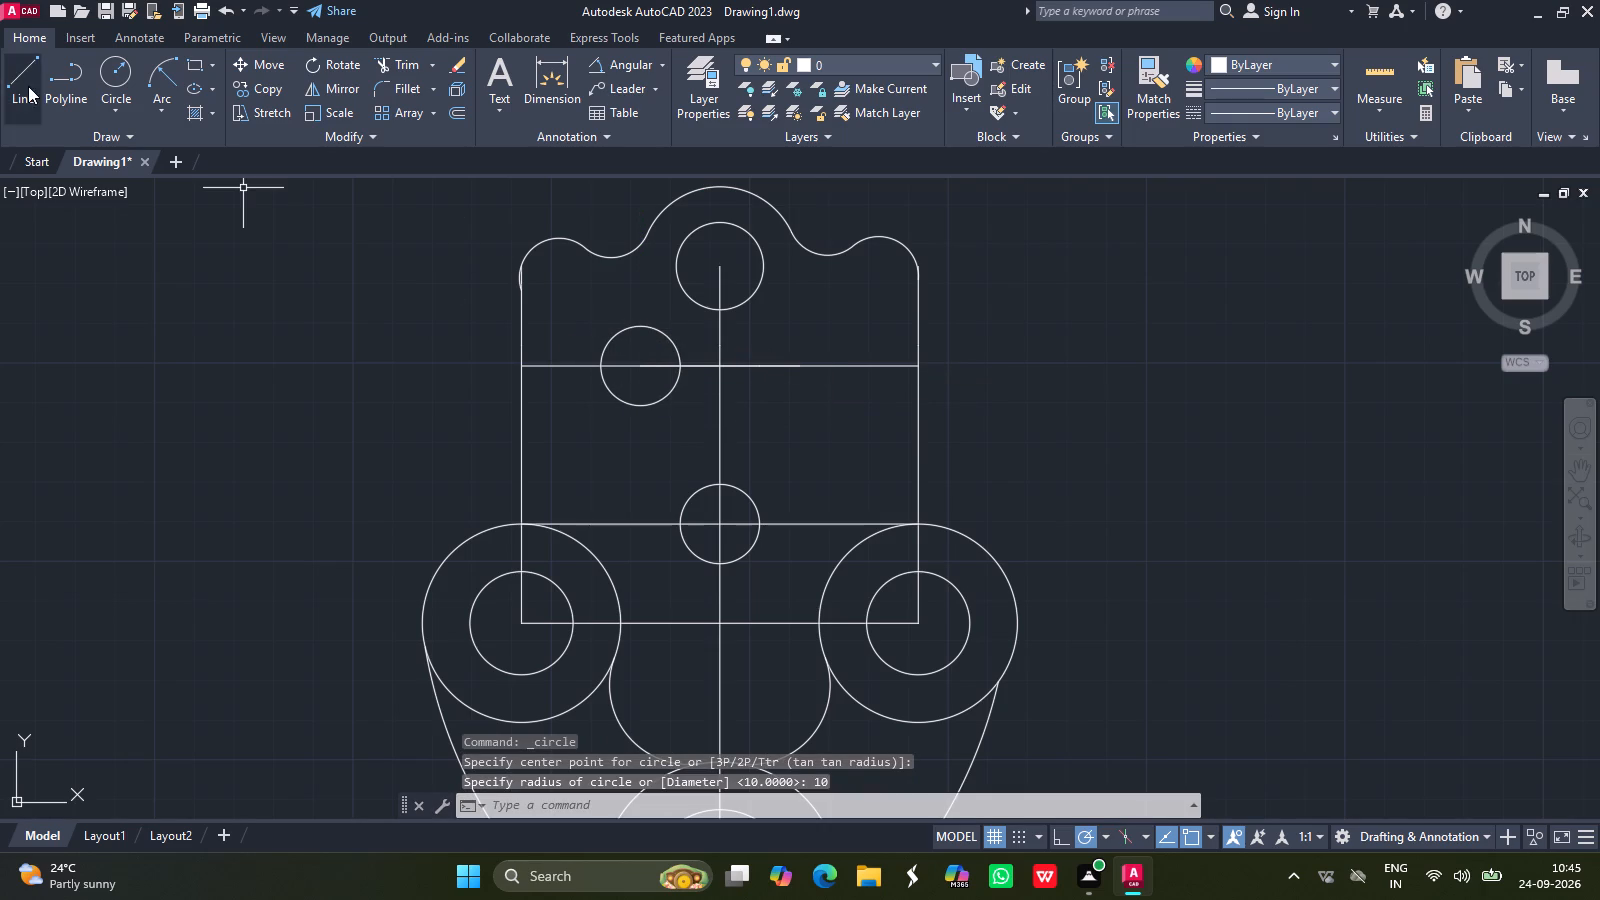
Draw a radius 10 circle centred on the right end of the short horizontal lines extending from the vertical centre line.
{"action": "left_click", "coordinate": [132, 71]}
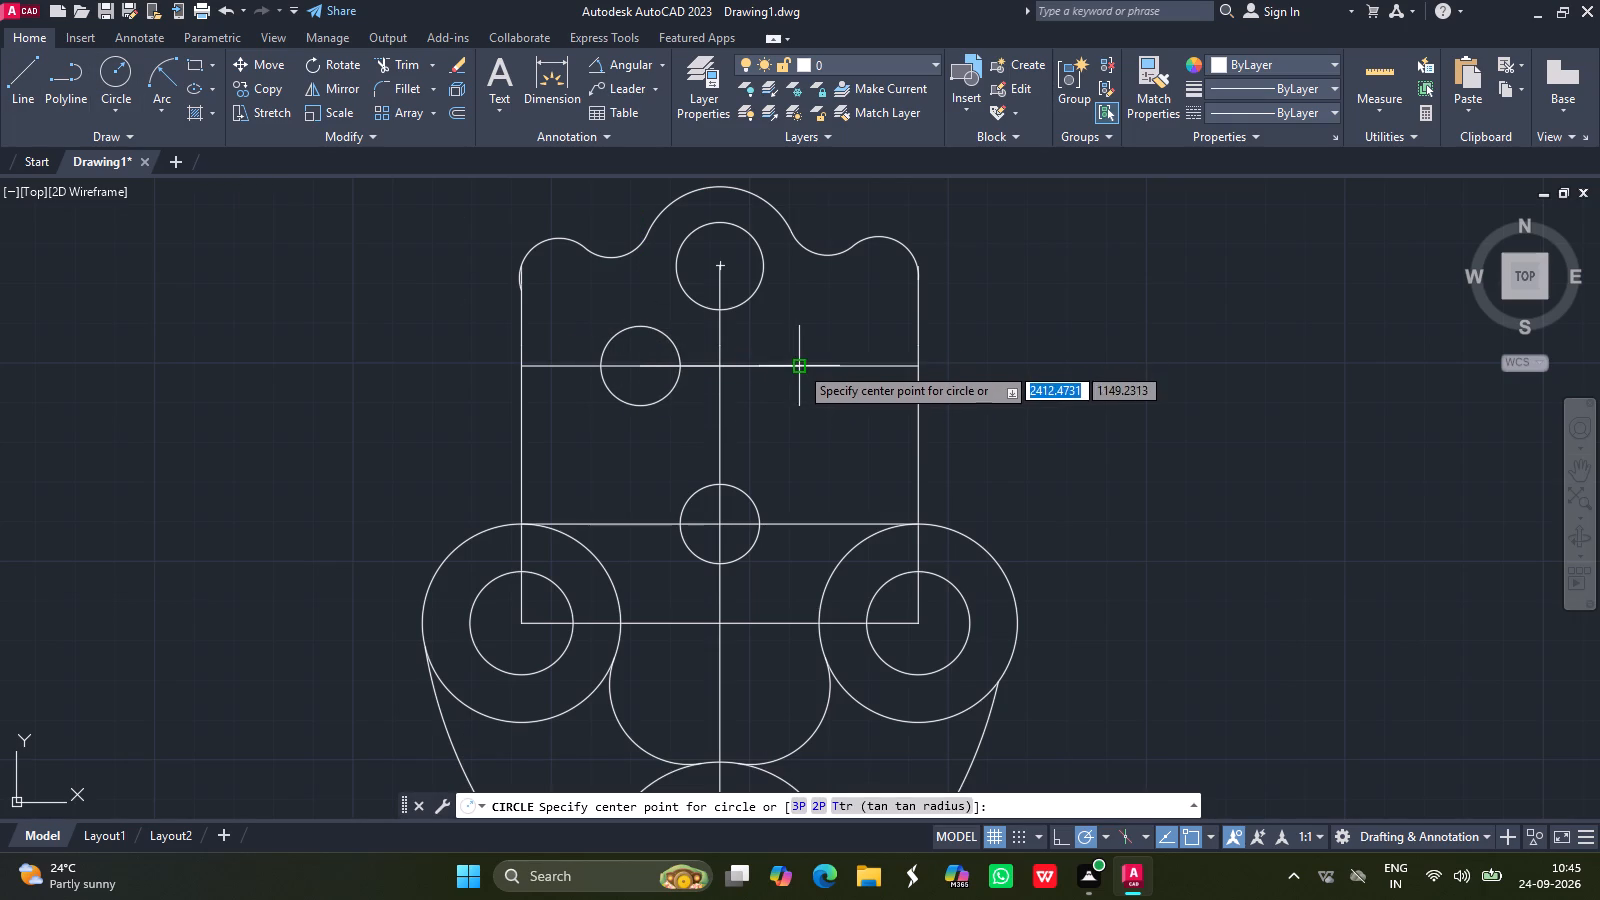
{"action": "left_click_drag", "start_coordinate": [799, 366], "coordinate": [780, 318]}
{"action": "type", "text": "10"}
{"action": "key", "text": "Return"}
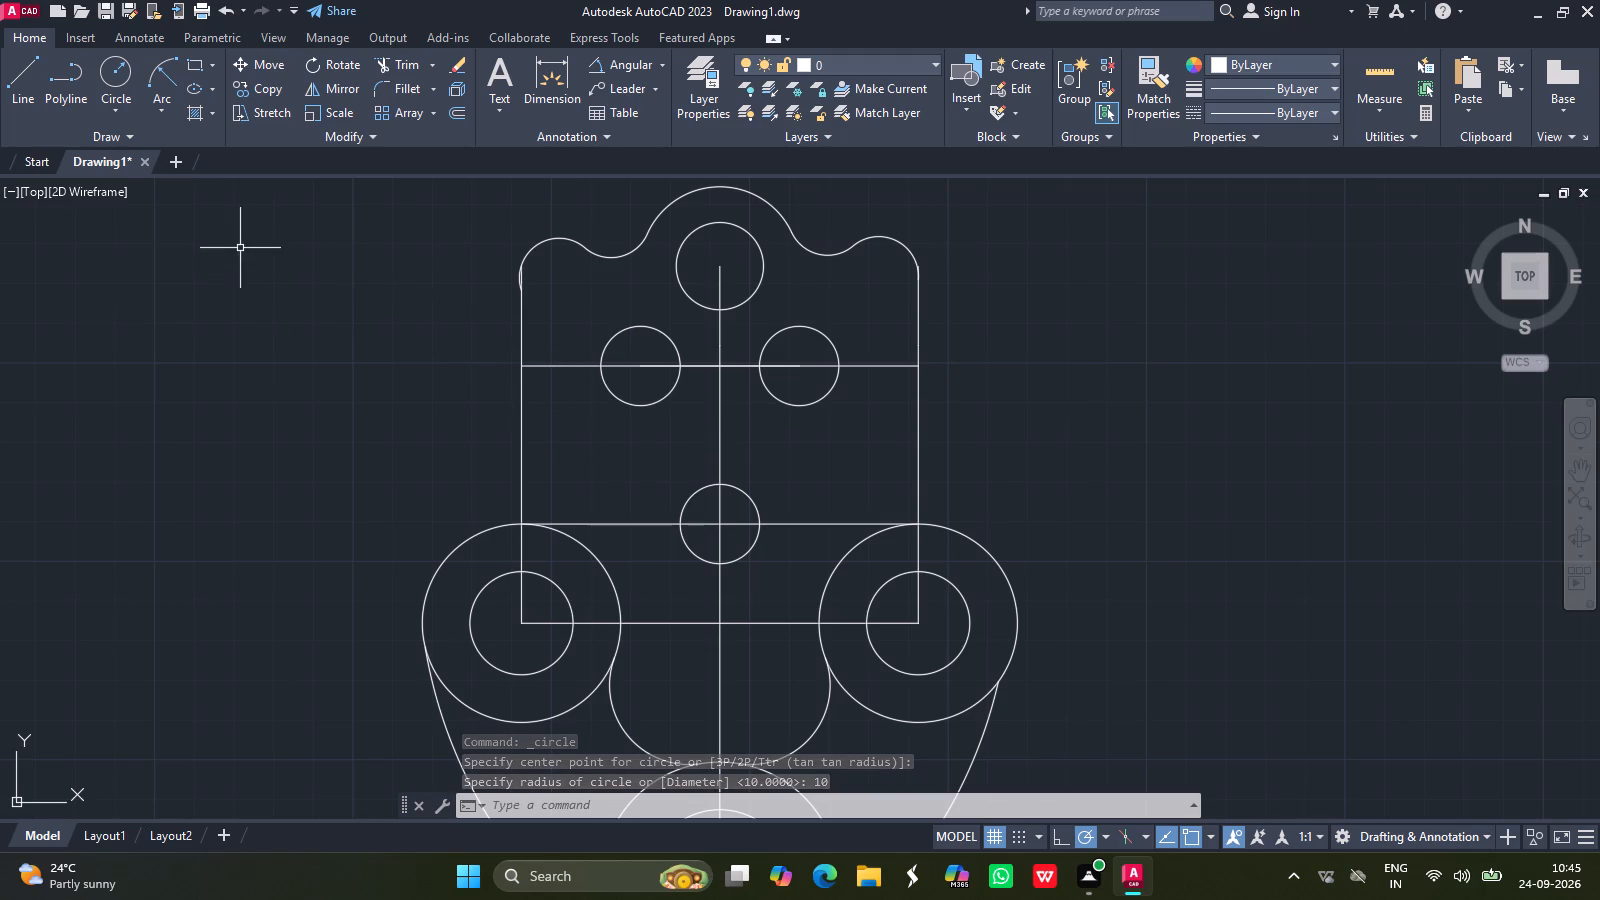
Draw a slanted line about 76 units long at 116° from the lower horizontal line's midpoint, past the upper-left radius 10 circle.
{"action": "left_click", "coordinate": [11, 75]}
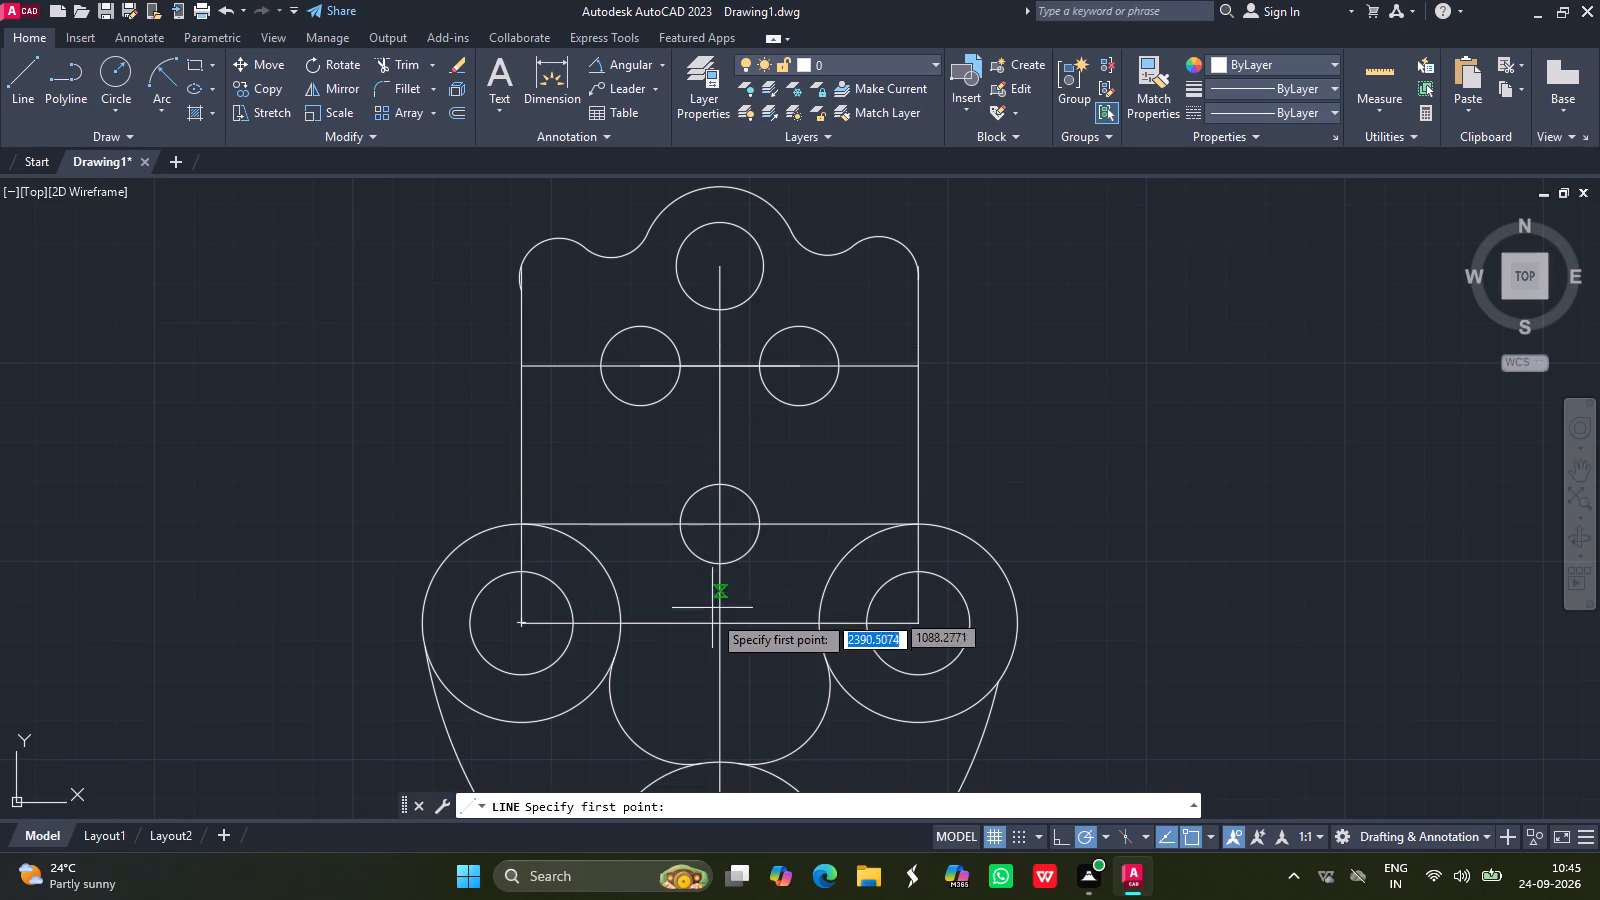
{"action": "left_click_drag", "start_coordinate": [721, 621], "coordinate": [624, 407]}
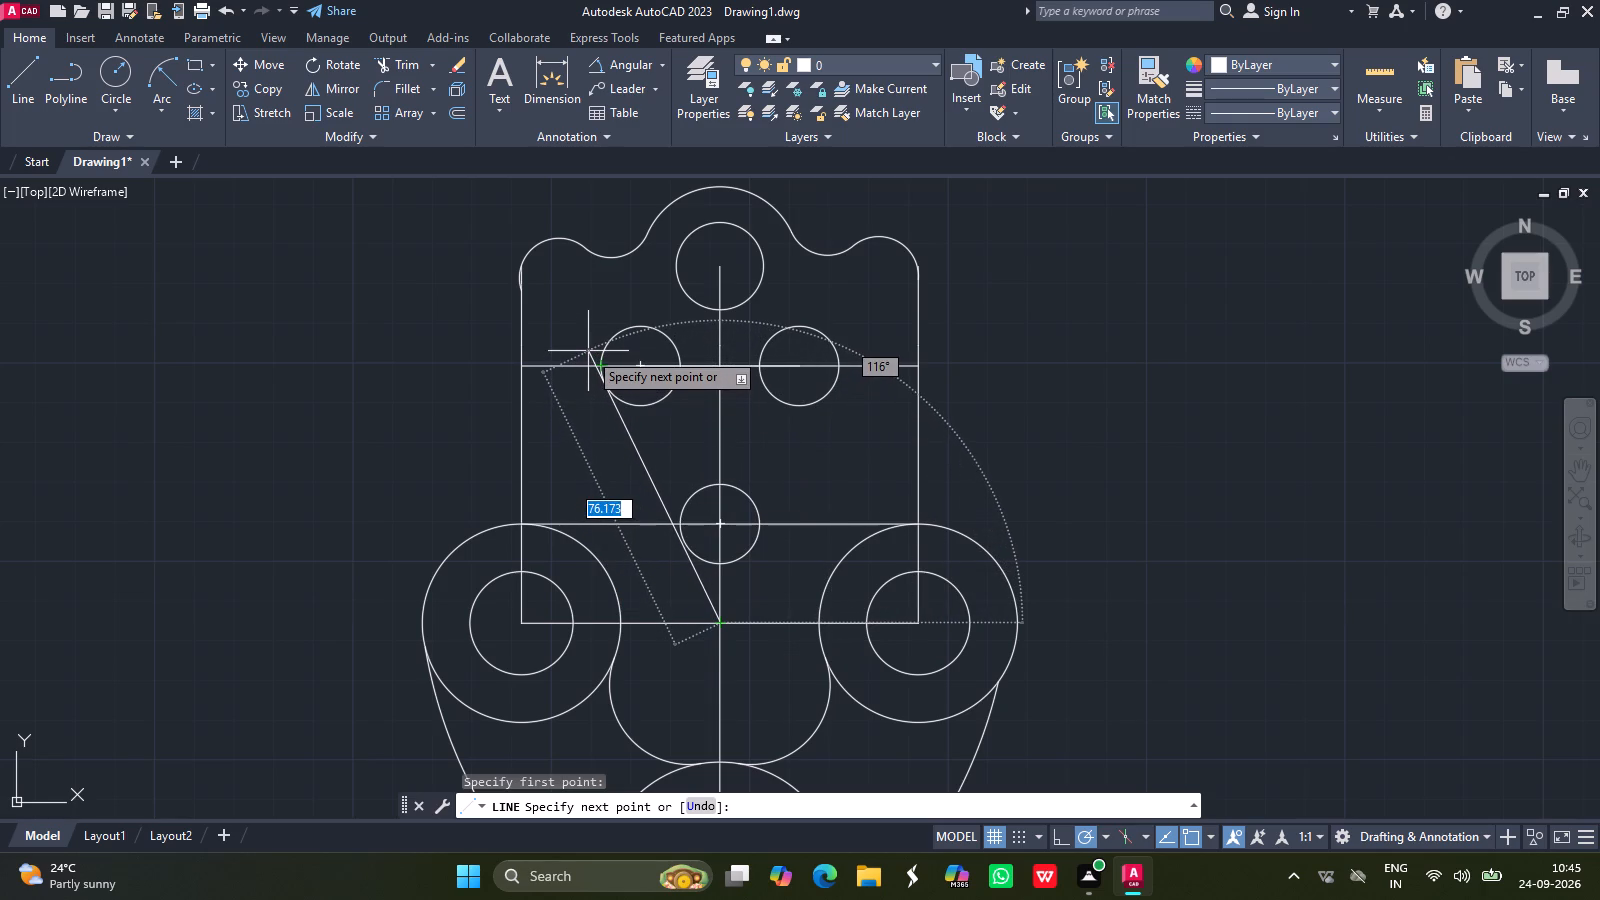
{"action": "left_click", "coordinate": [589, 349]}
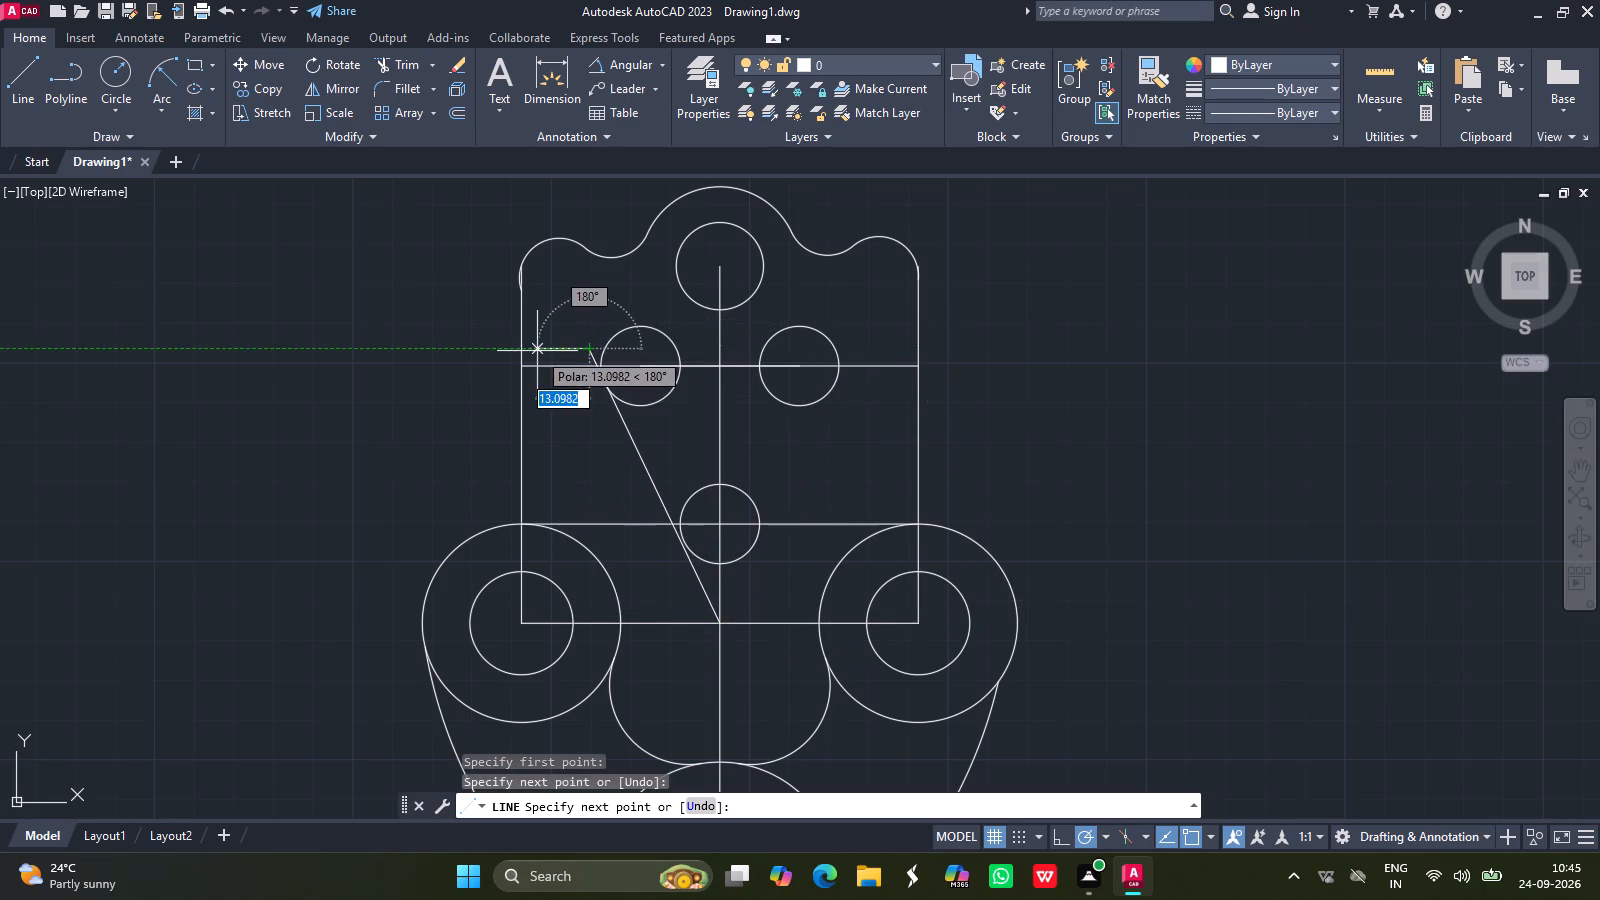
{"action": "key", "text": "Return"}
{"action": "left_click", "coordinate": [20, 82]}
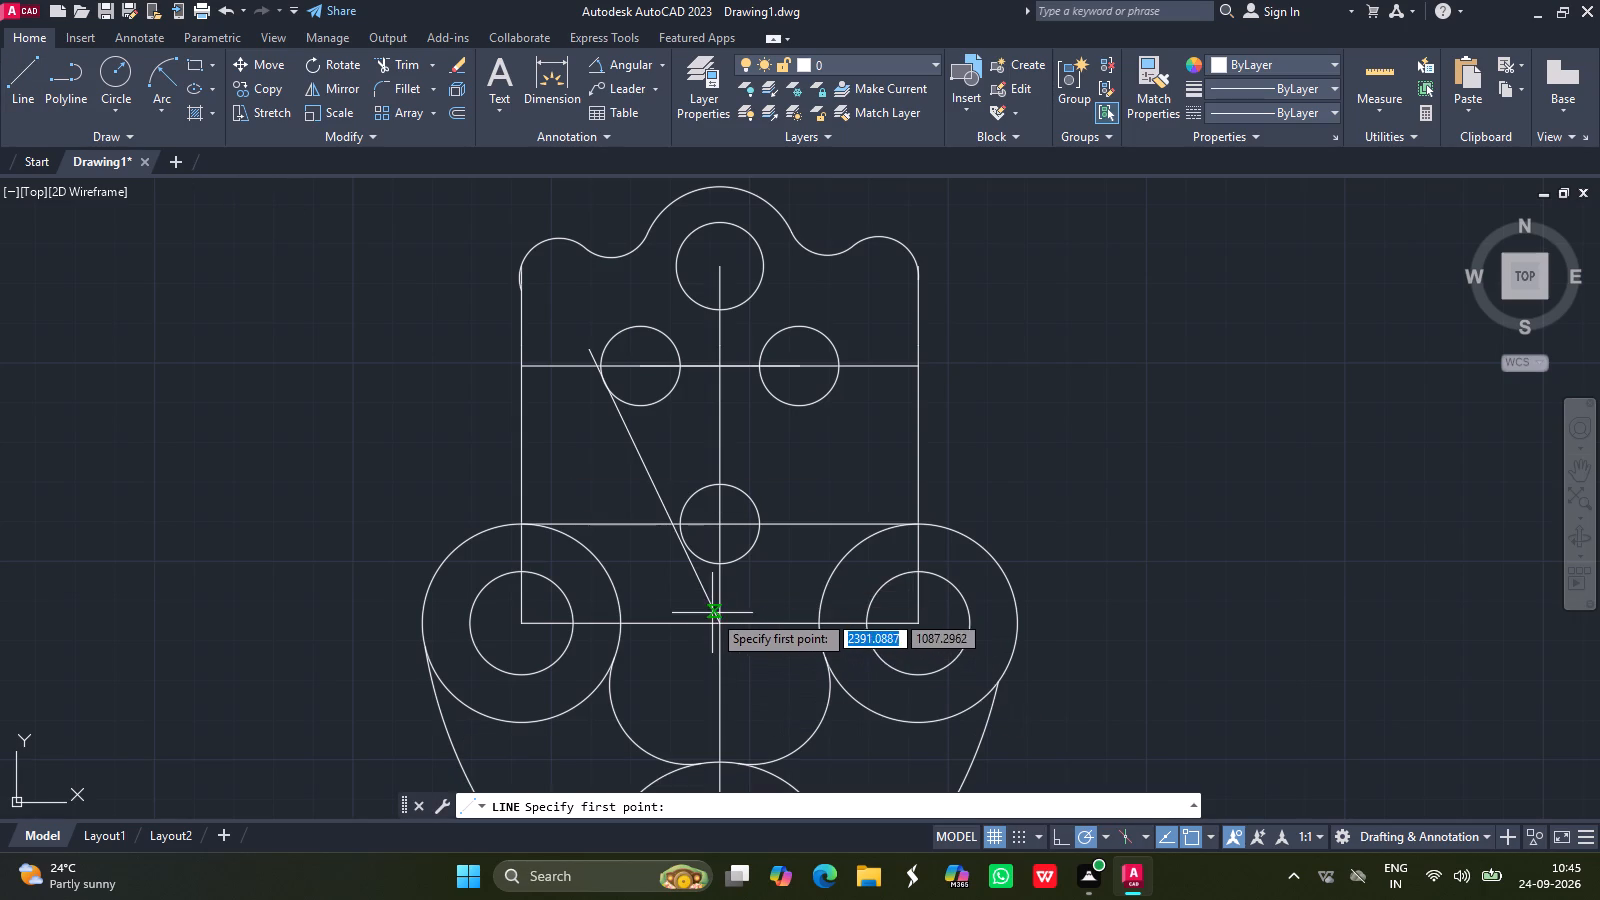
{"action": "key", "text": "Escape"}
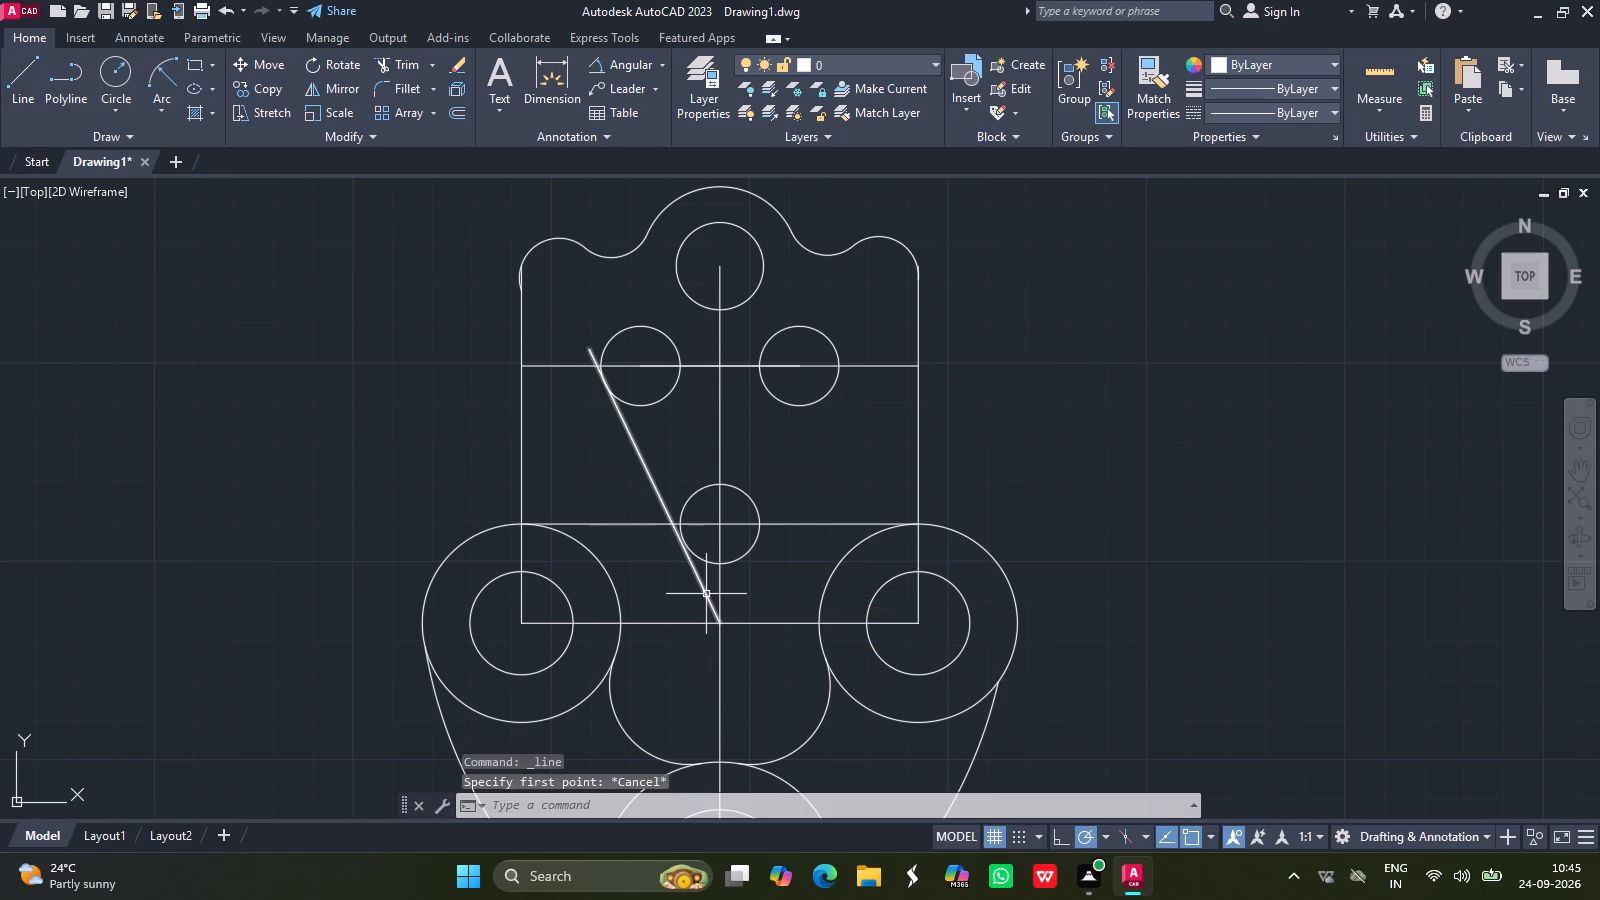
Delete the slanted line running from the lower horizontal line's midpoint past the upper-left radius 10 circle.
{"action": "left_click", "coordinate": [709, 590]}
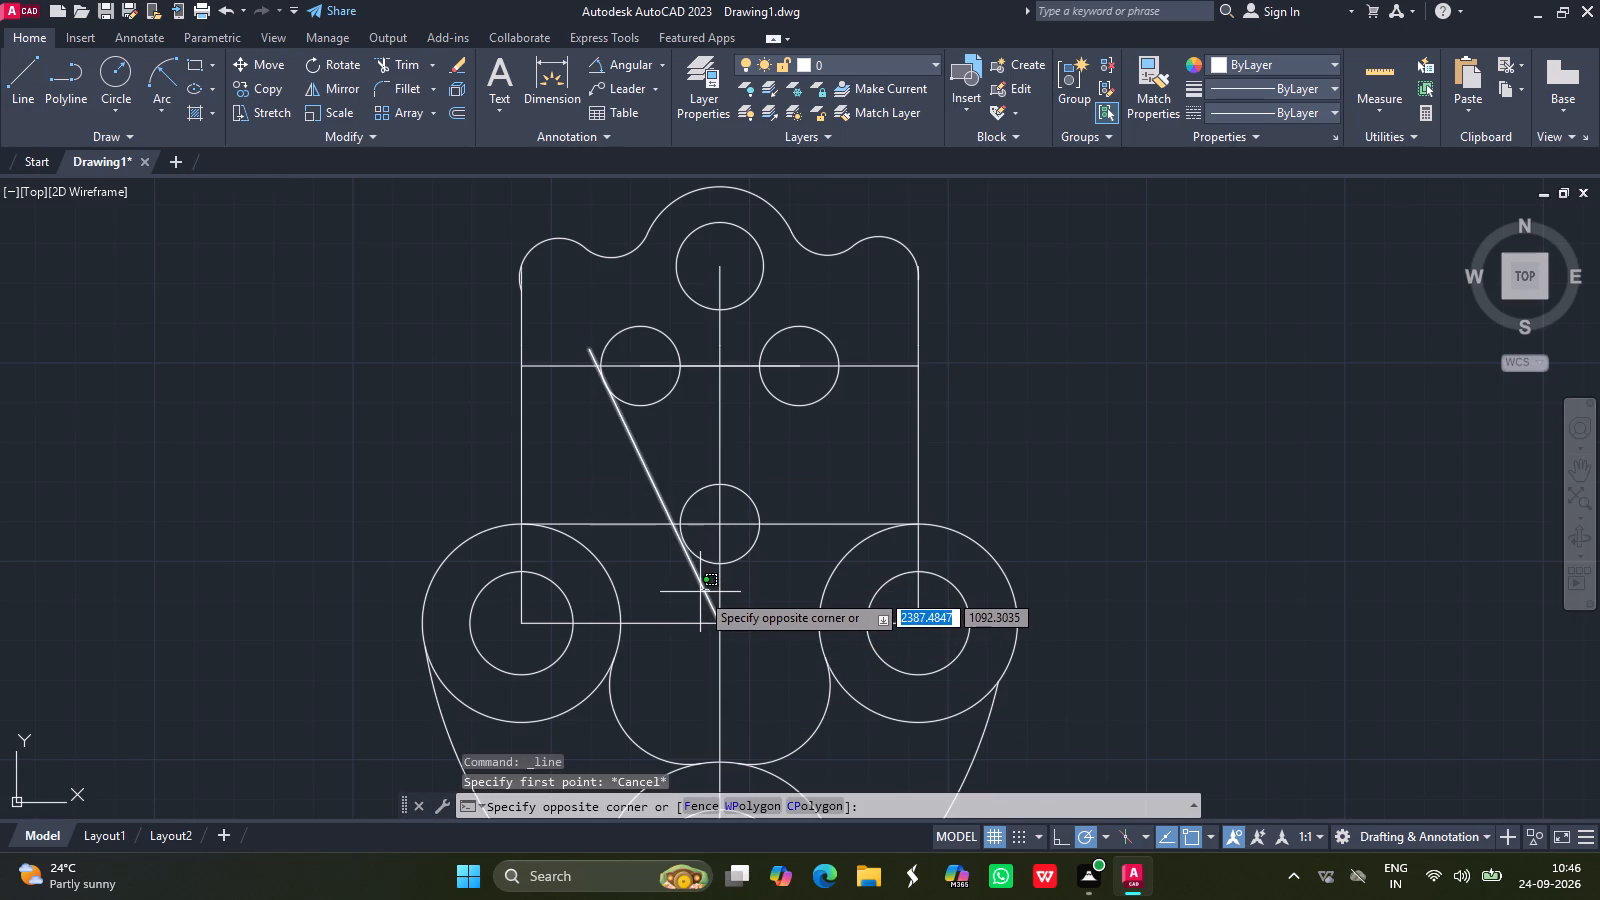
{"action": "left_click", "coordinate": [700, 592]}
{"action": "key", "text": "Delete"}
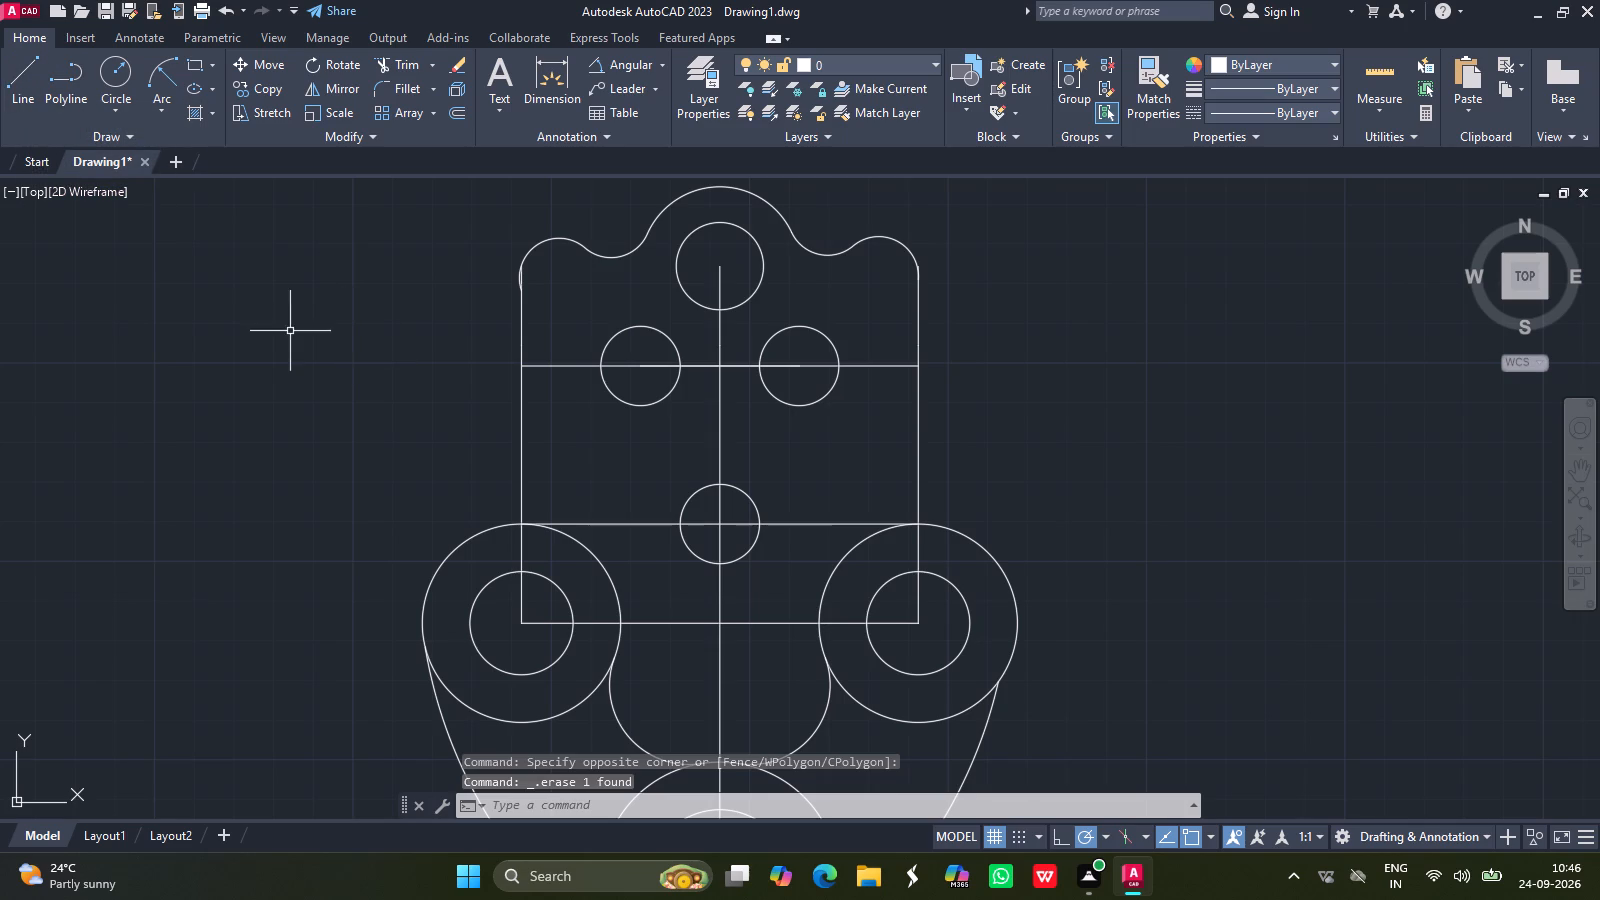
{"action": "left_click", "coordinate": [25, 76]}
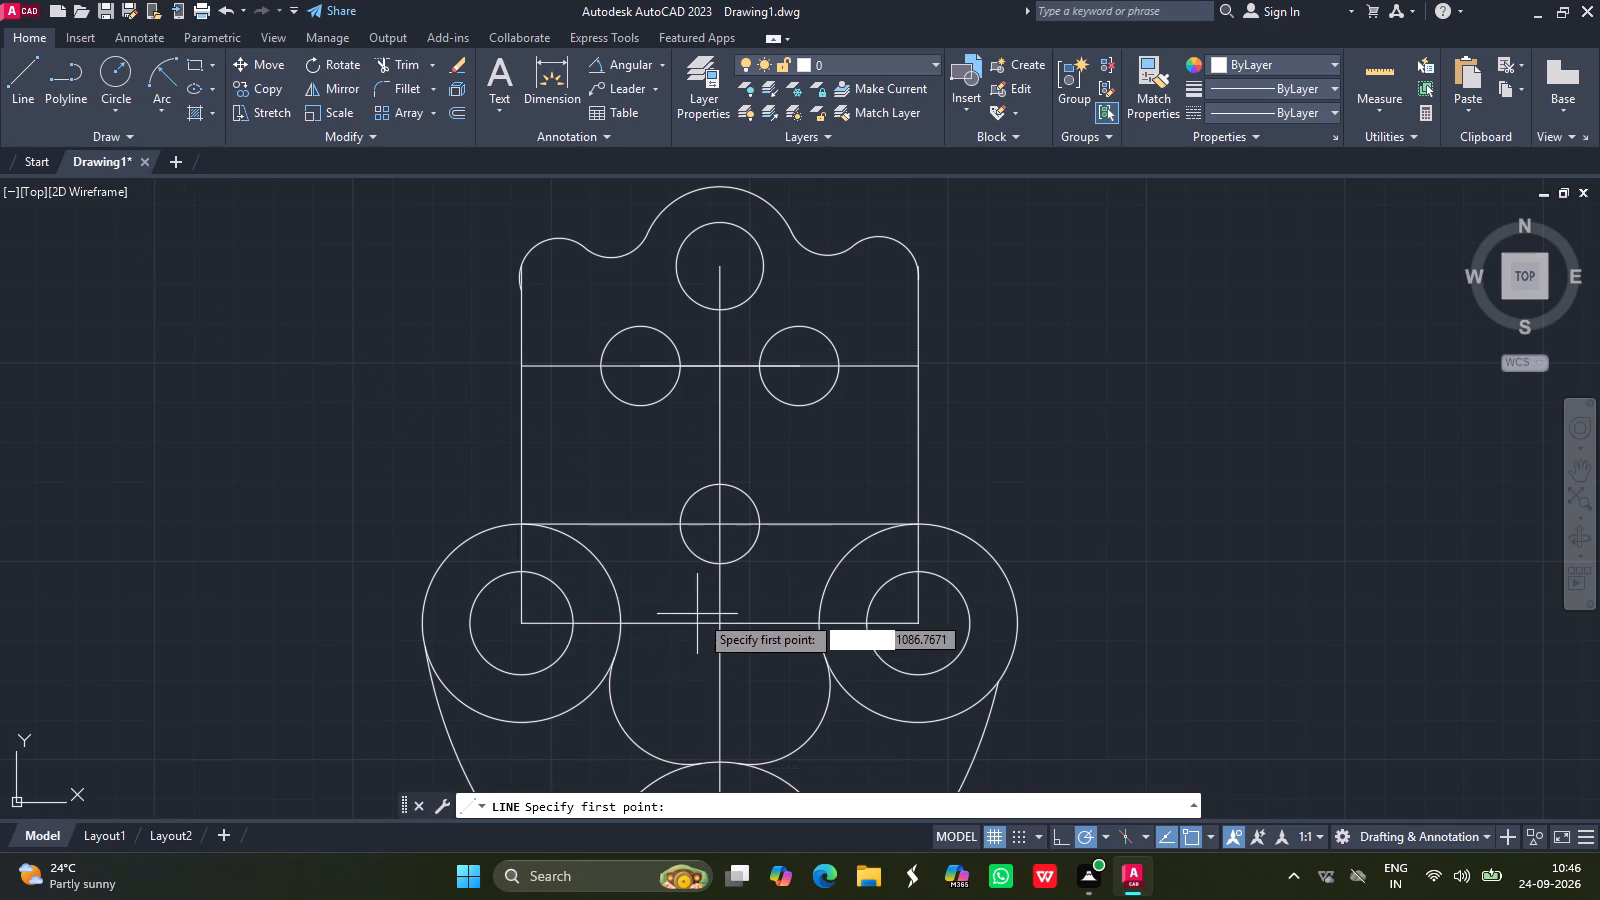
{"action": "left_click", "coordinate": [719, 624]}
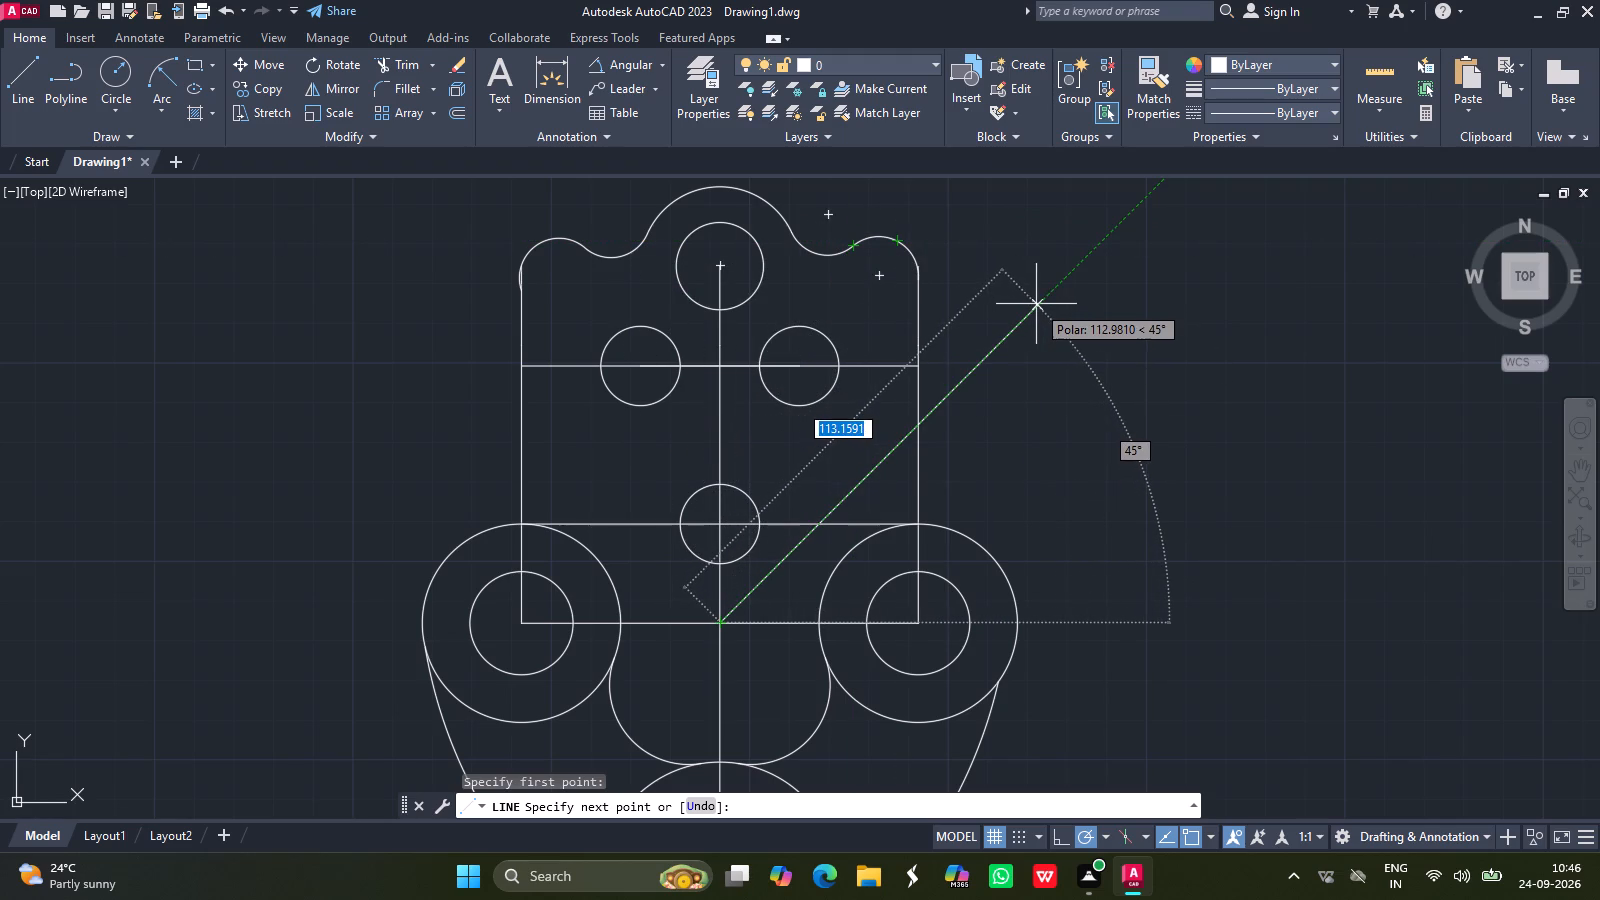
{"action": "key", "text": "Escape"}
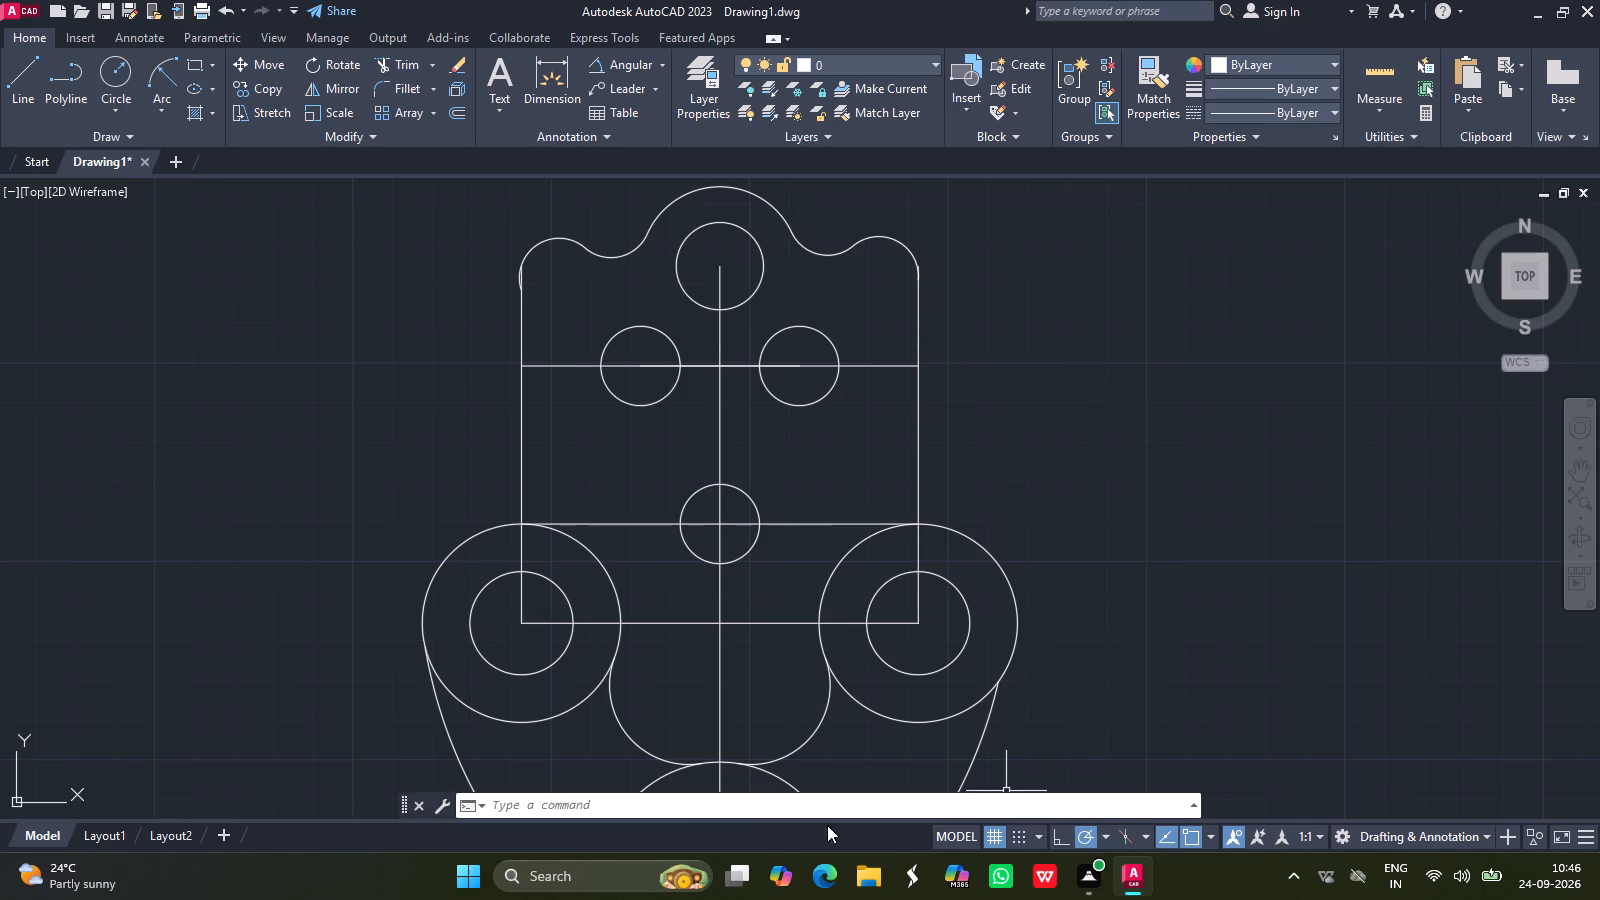
Start a new line with the Line command.
{"action": "left_click", "coordinate": [20, 82]}
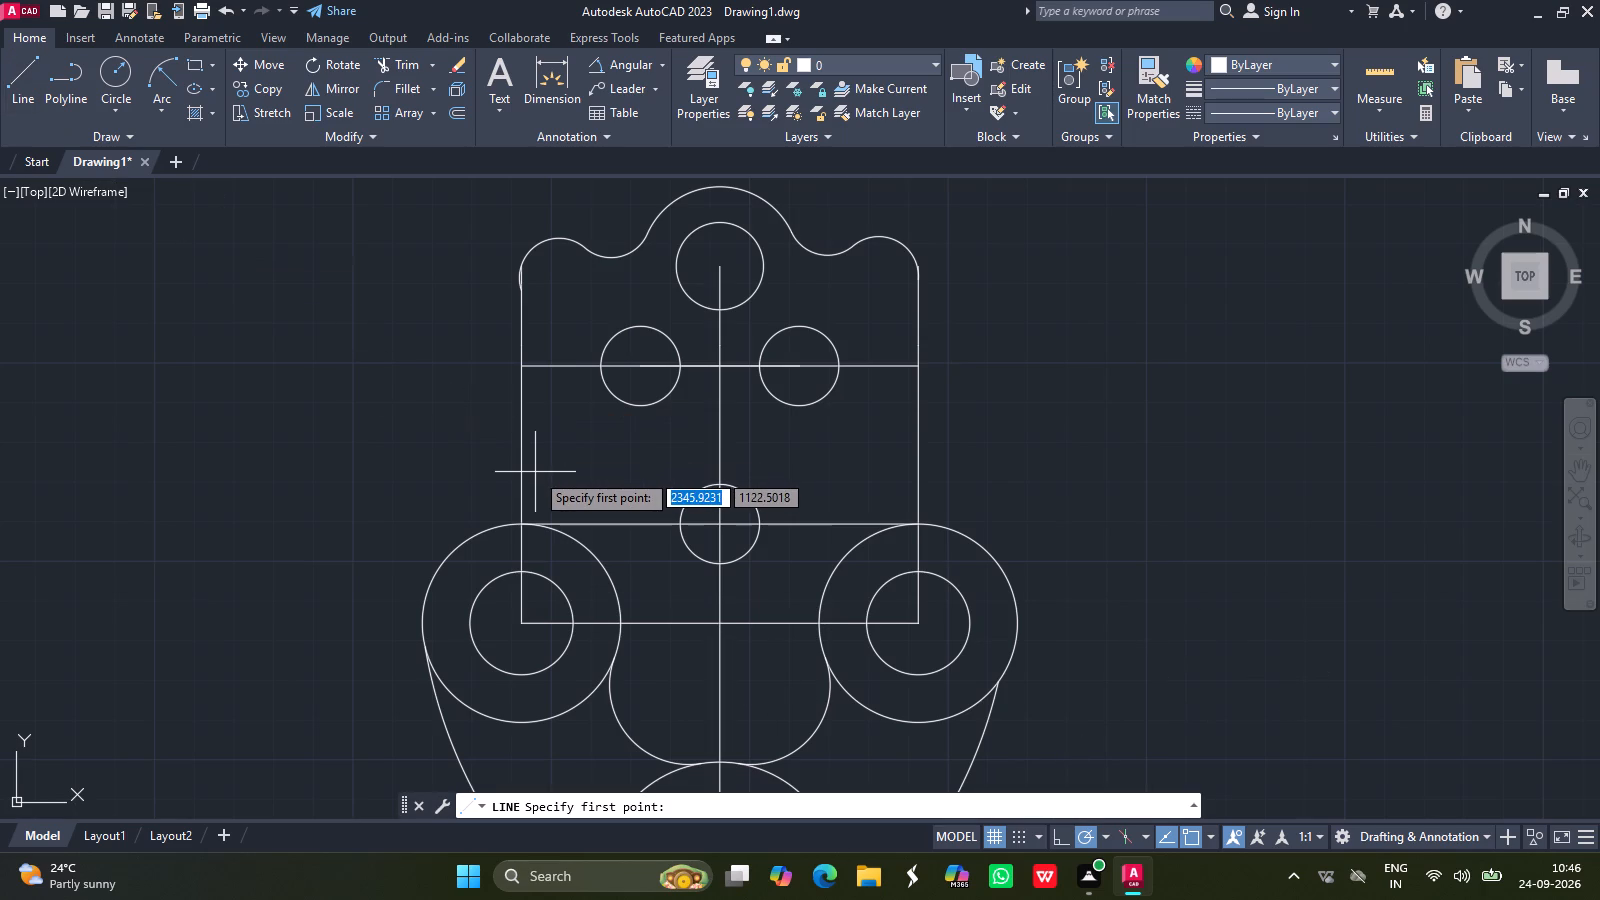
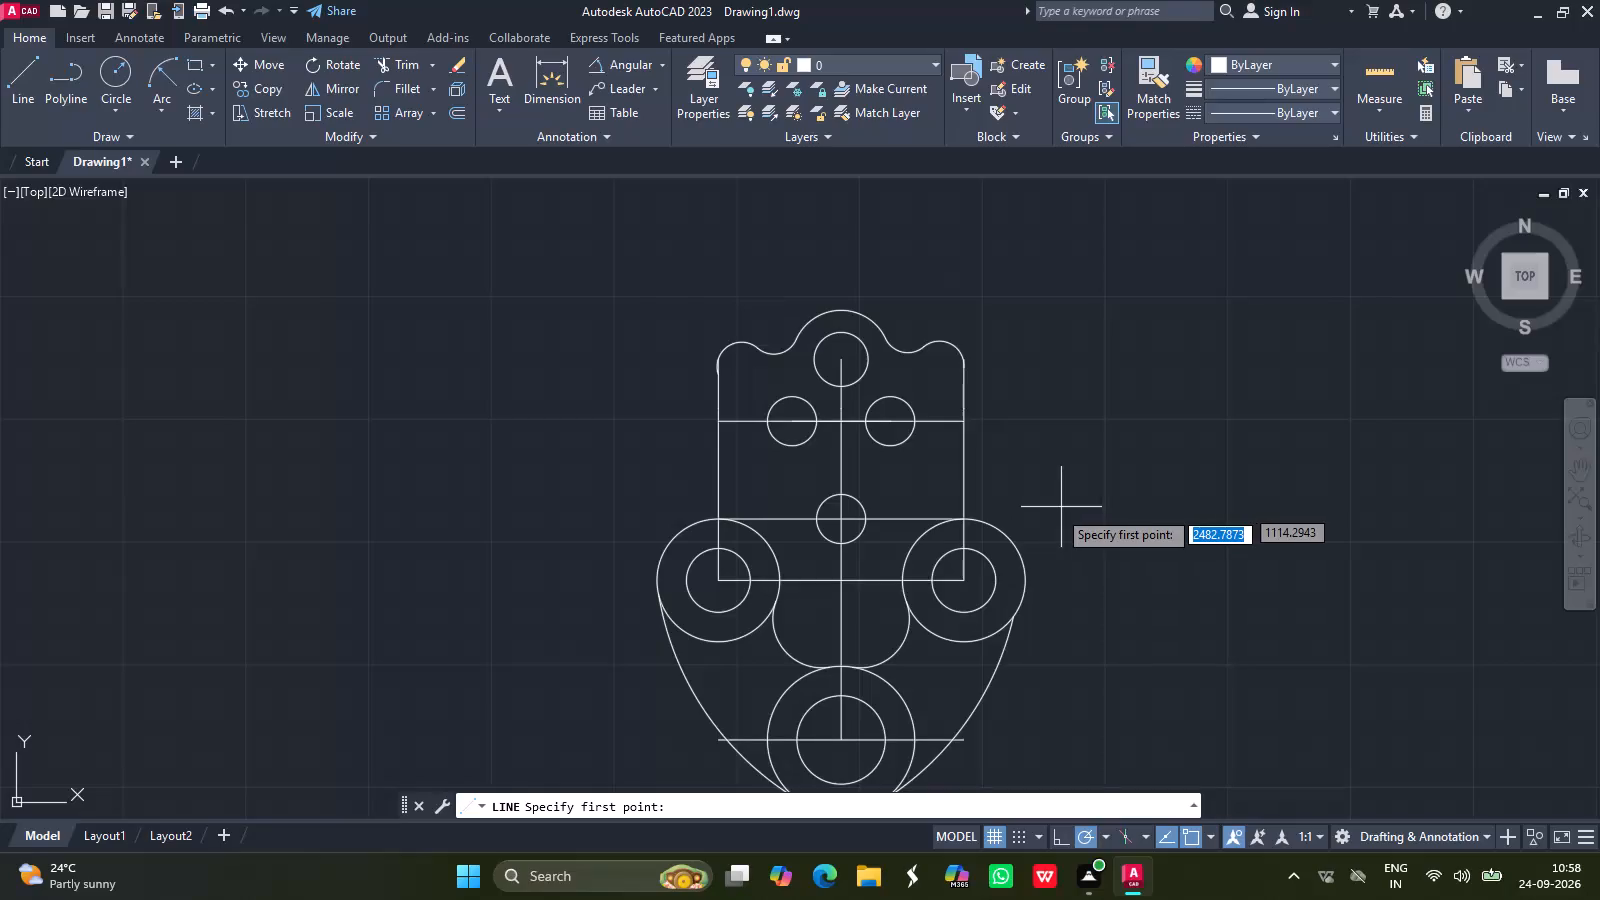
Draw a slanted line about 104 units long at 68° from the lower horizontal line's midpoint, through the upper-right radius 10 circle.
{"action": "key", "text": "Escape"}
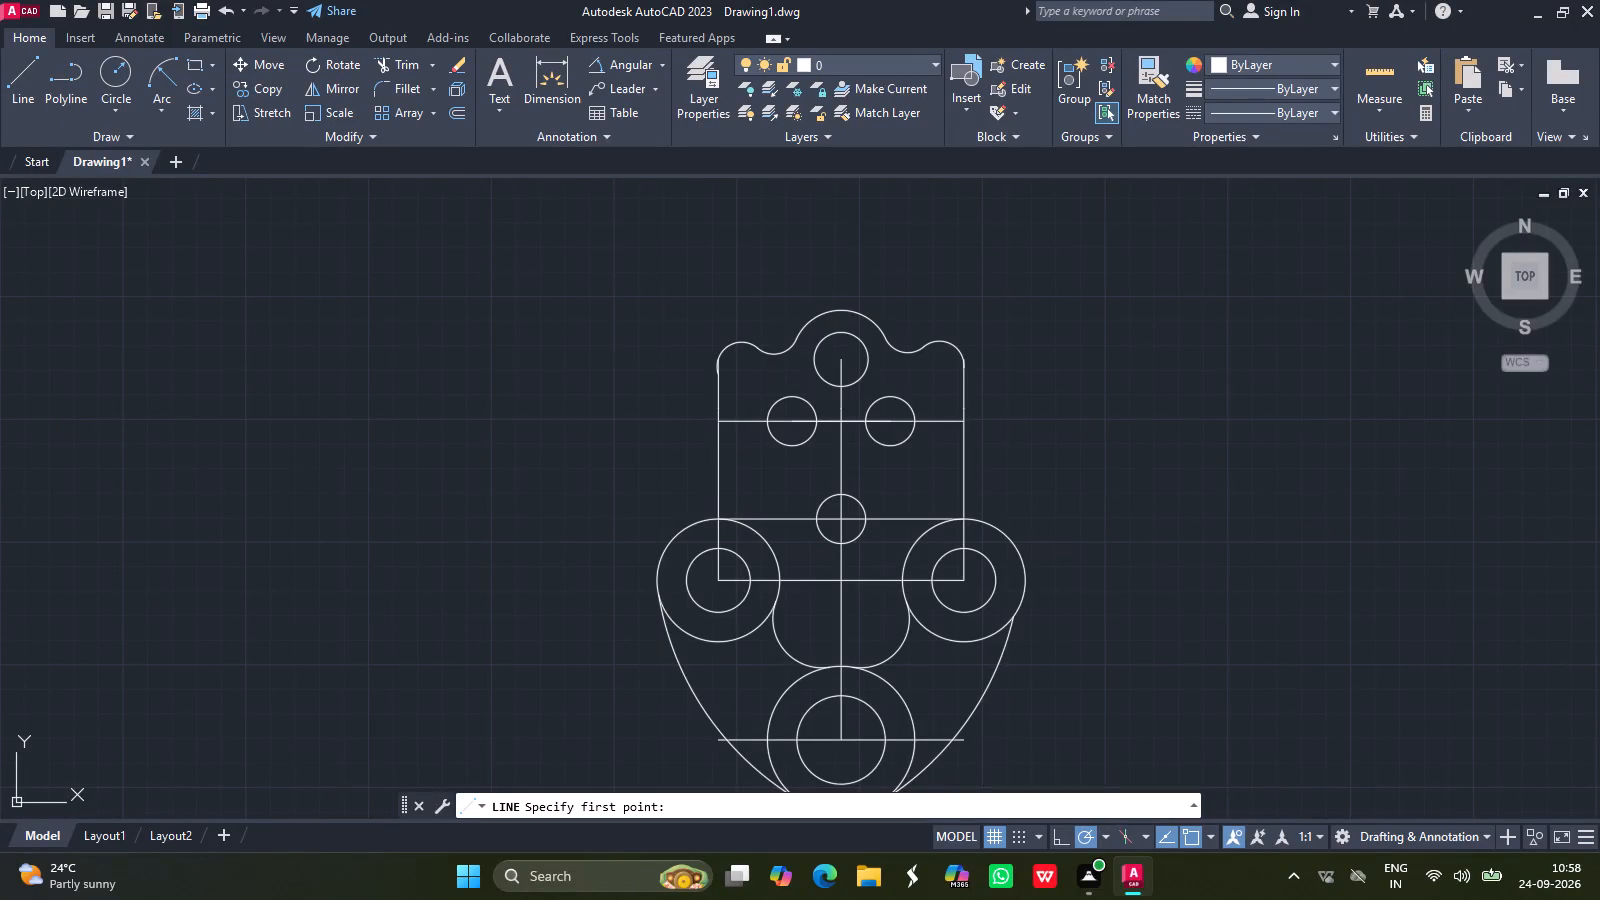
{"action": "left_click", "coordinate": [29, 71]}
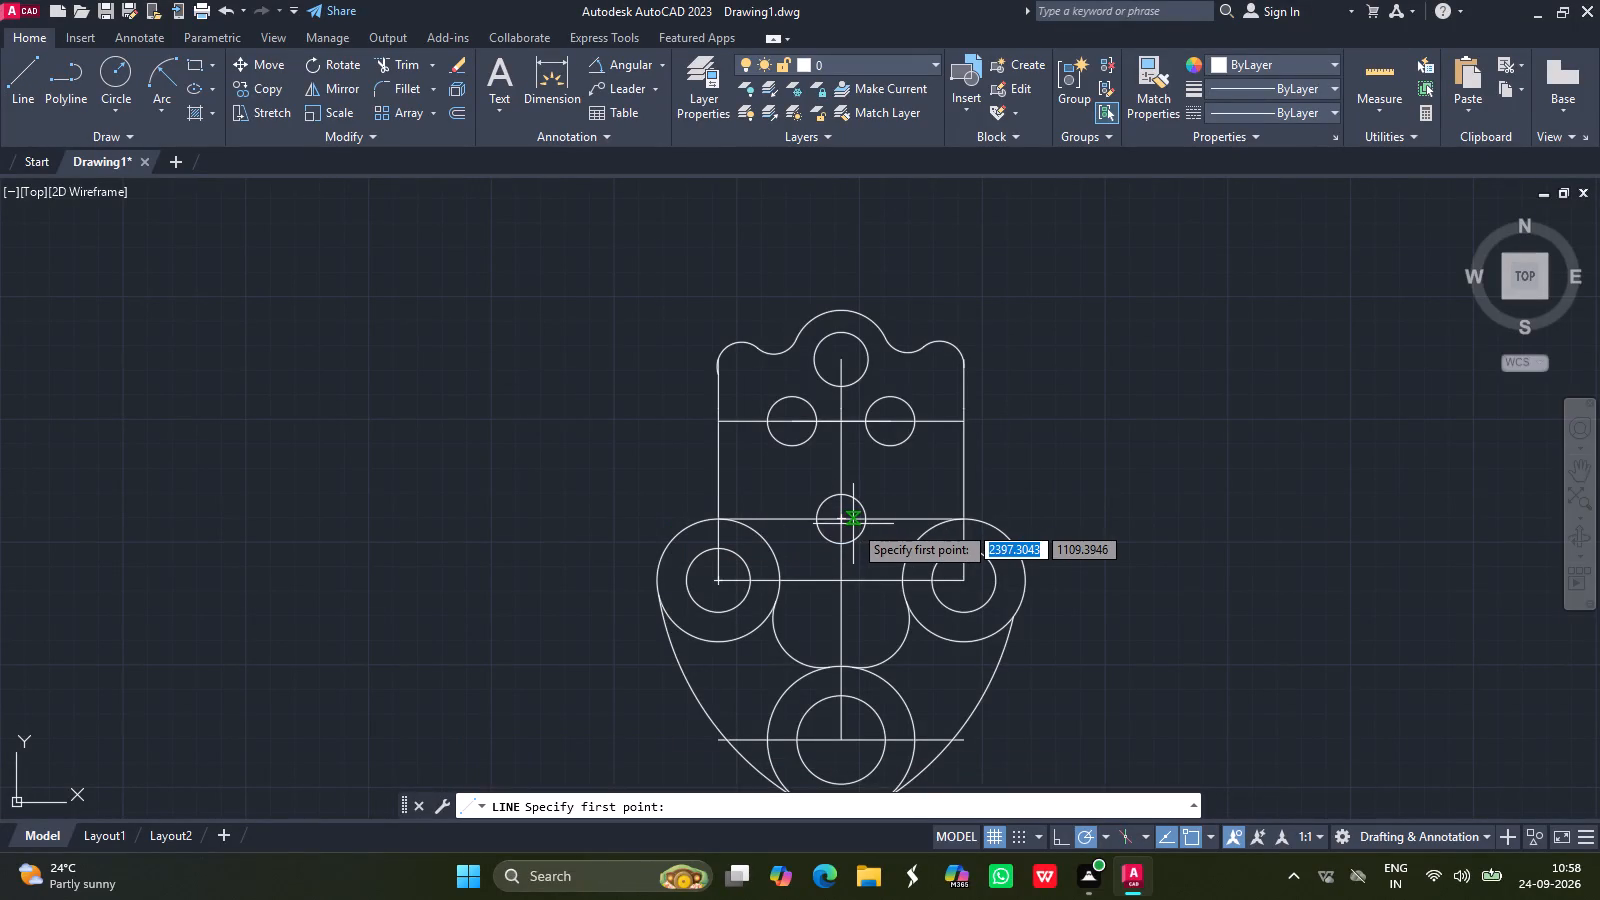
{"action": "left_click_drag", "start_coordinate": [840, 518], "coordinate": [844, 472]}
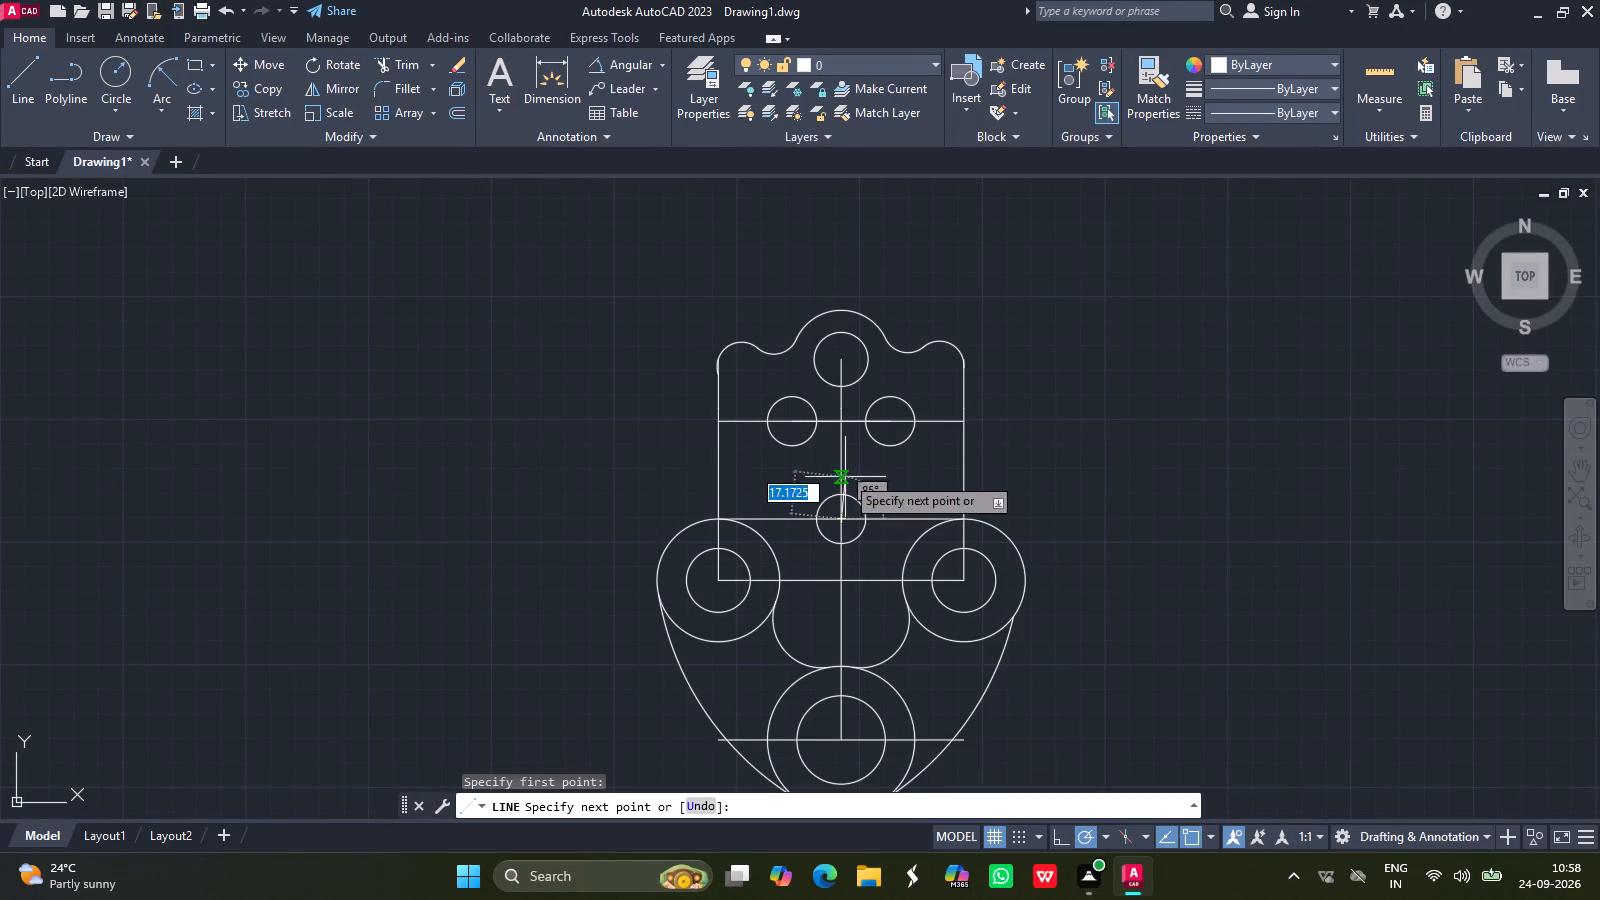
{"action": "left_click_drag", "start_coordinate": [844, 472], "coordinate": [837, 341]}
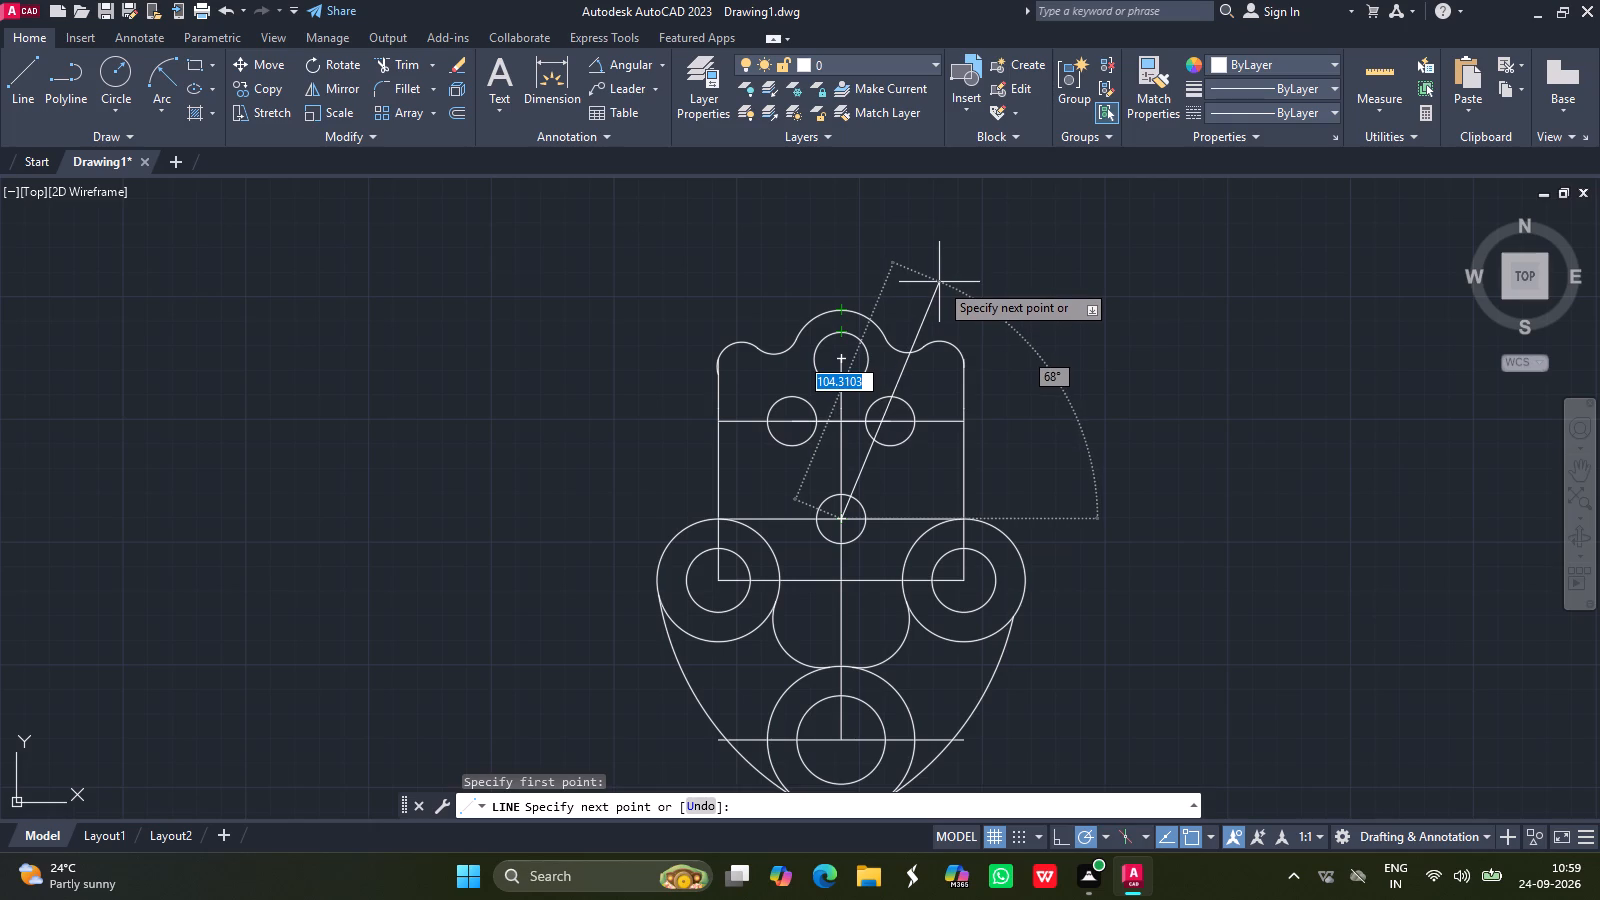
{"action": "left_click", "coordinate": [939, 282]}
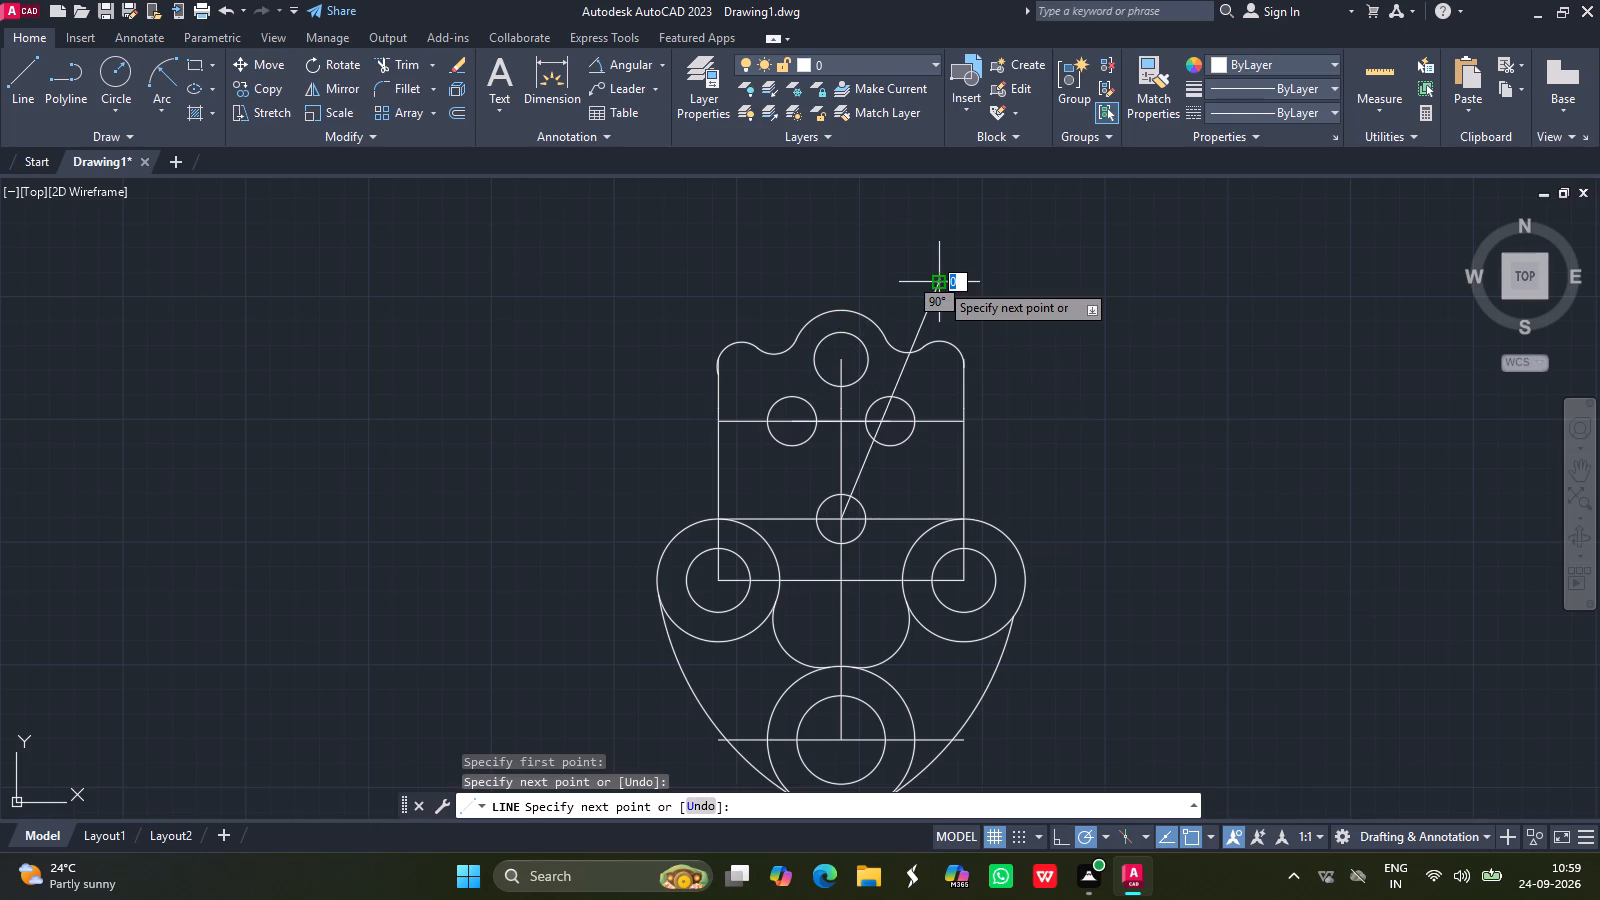
{"action": "key", "text": "Return"}
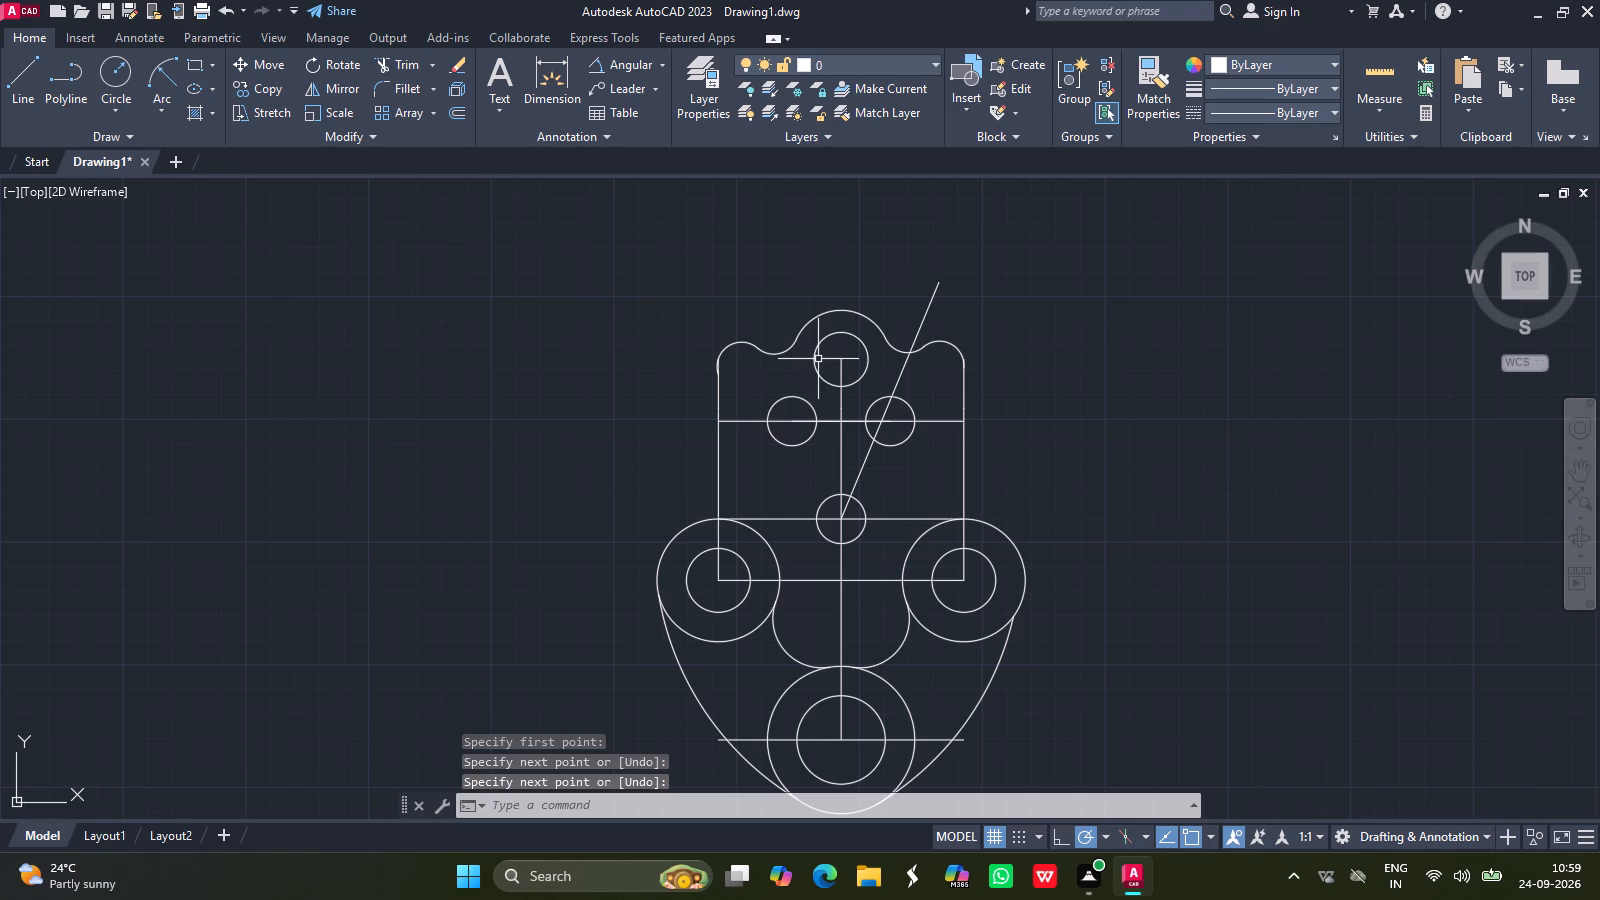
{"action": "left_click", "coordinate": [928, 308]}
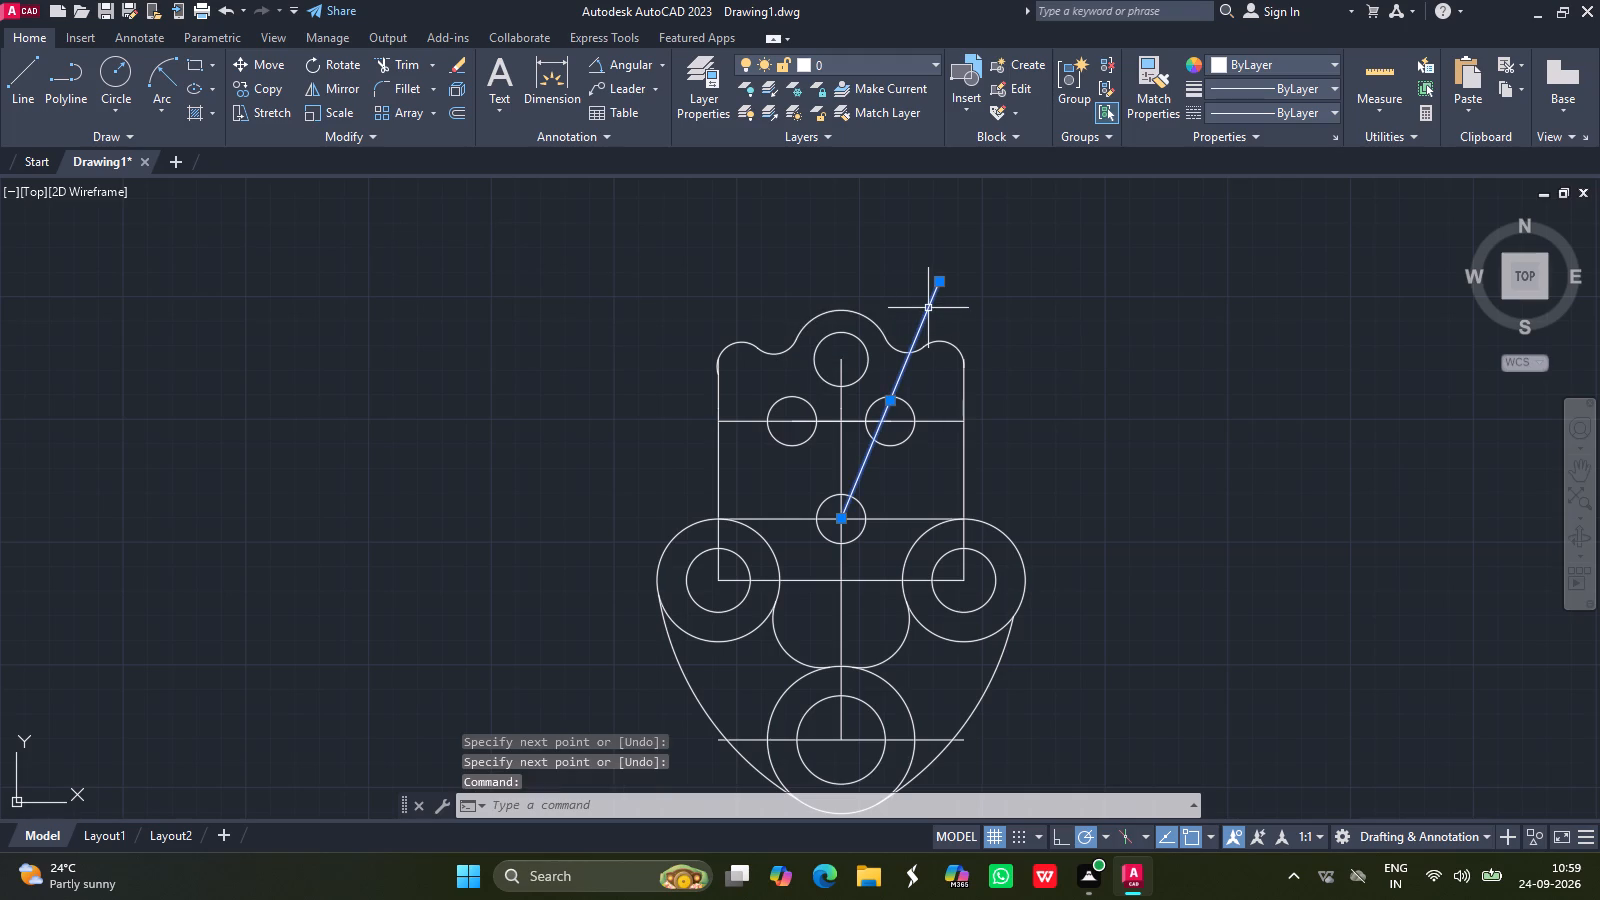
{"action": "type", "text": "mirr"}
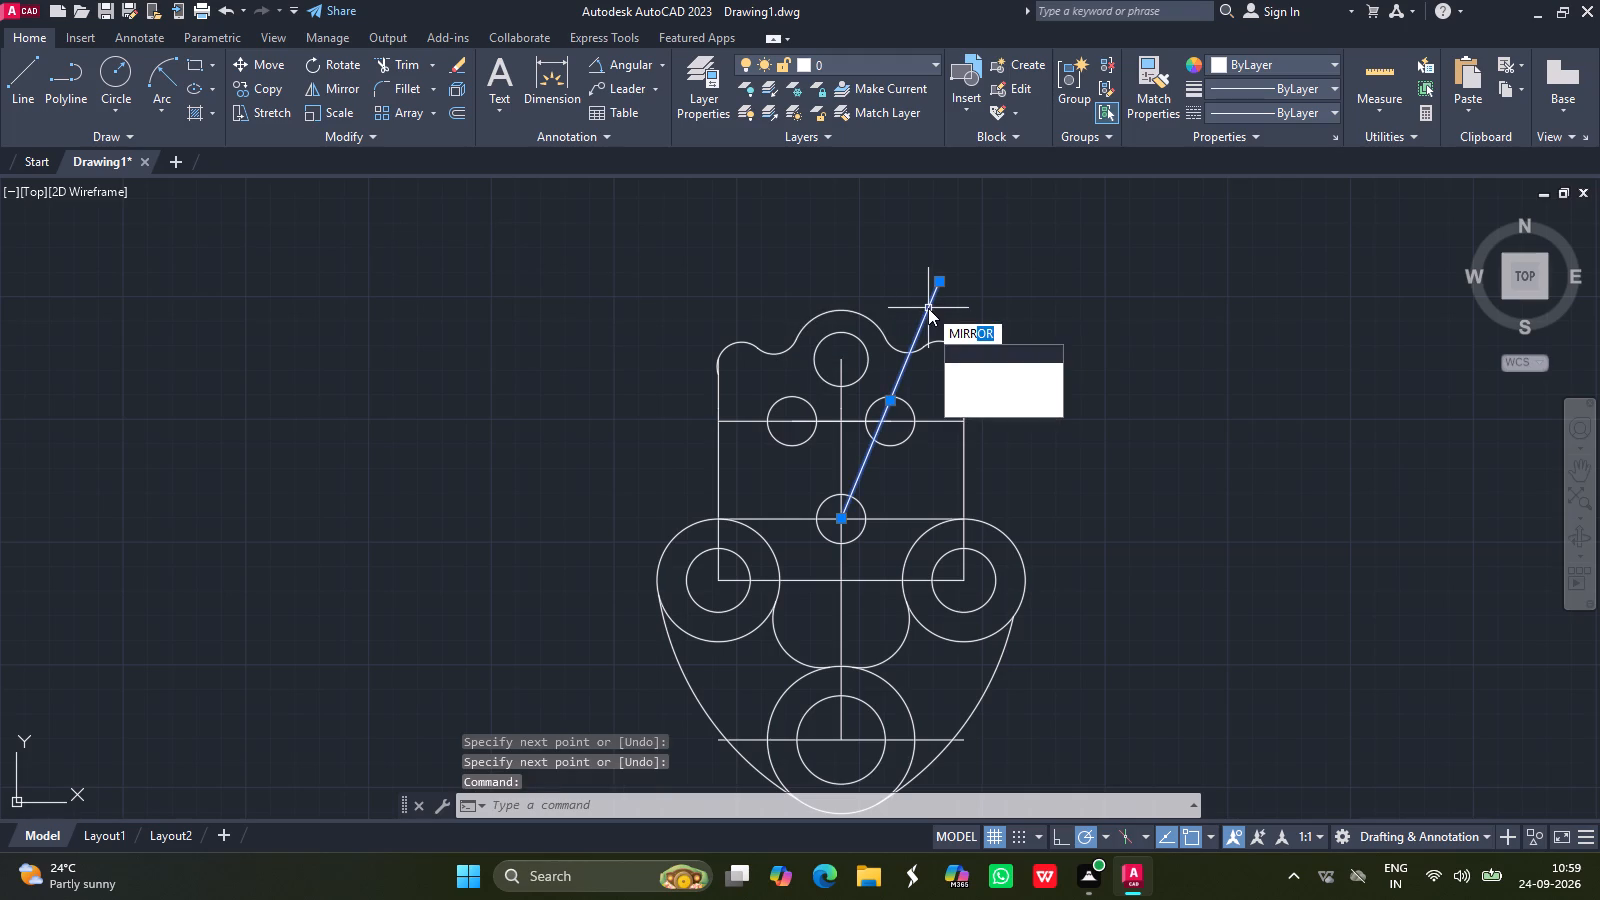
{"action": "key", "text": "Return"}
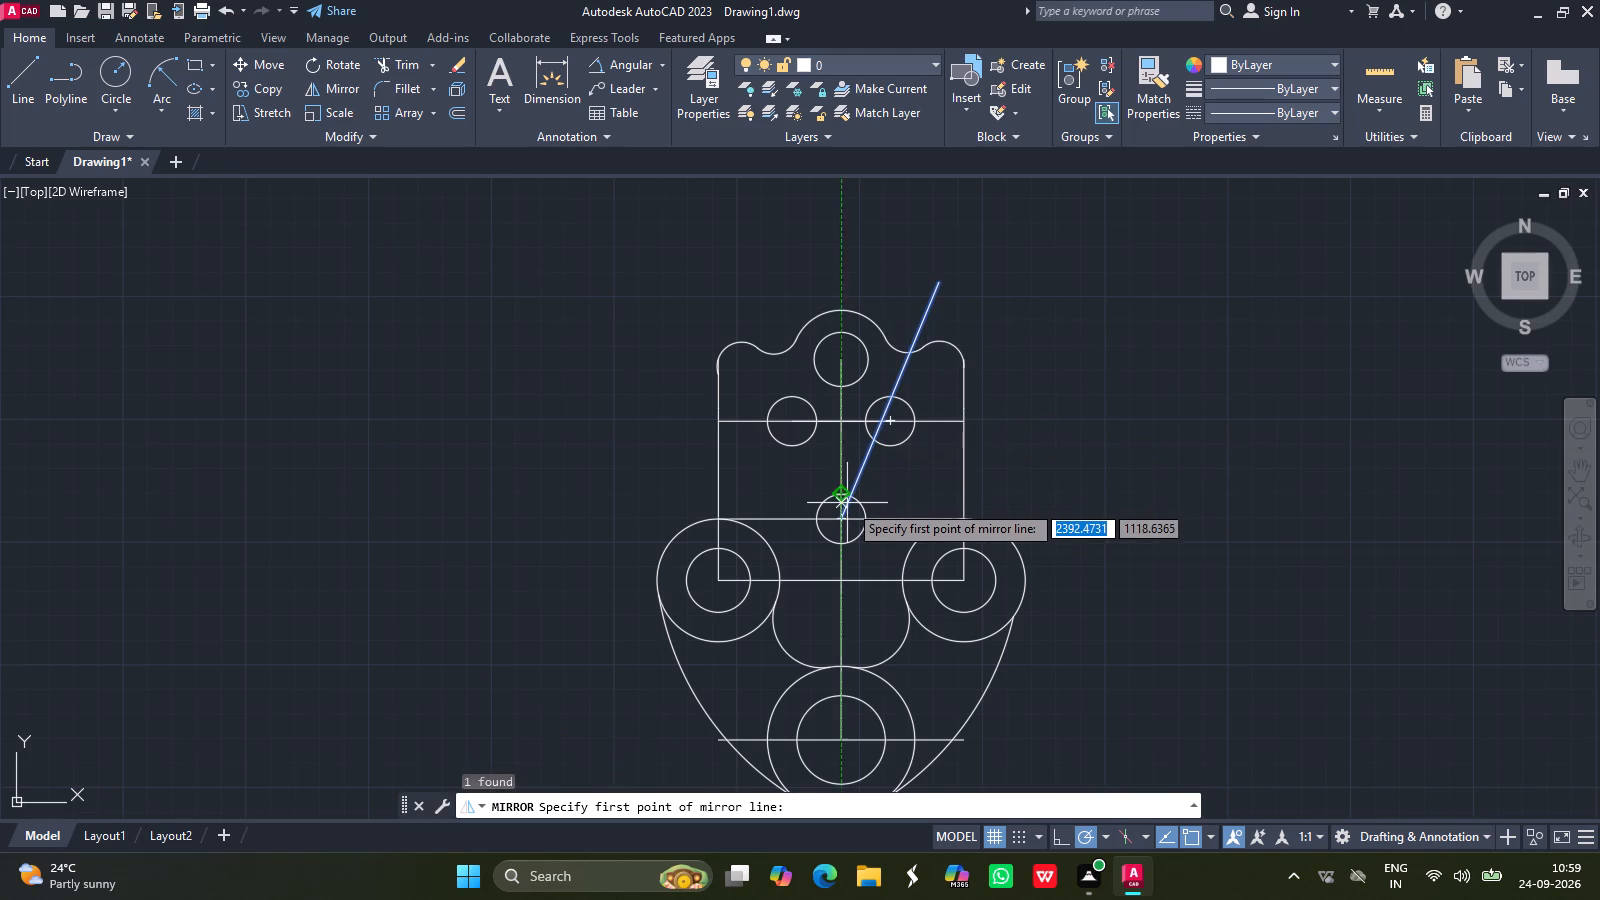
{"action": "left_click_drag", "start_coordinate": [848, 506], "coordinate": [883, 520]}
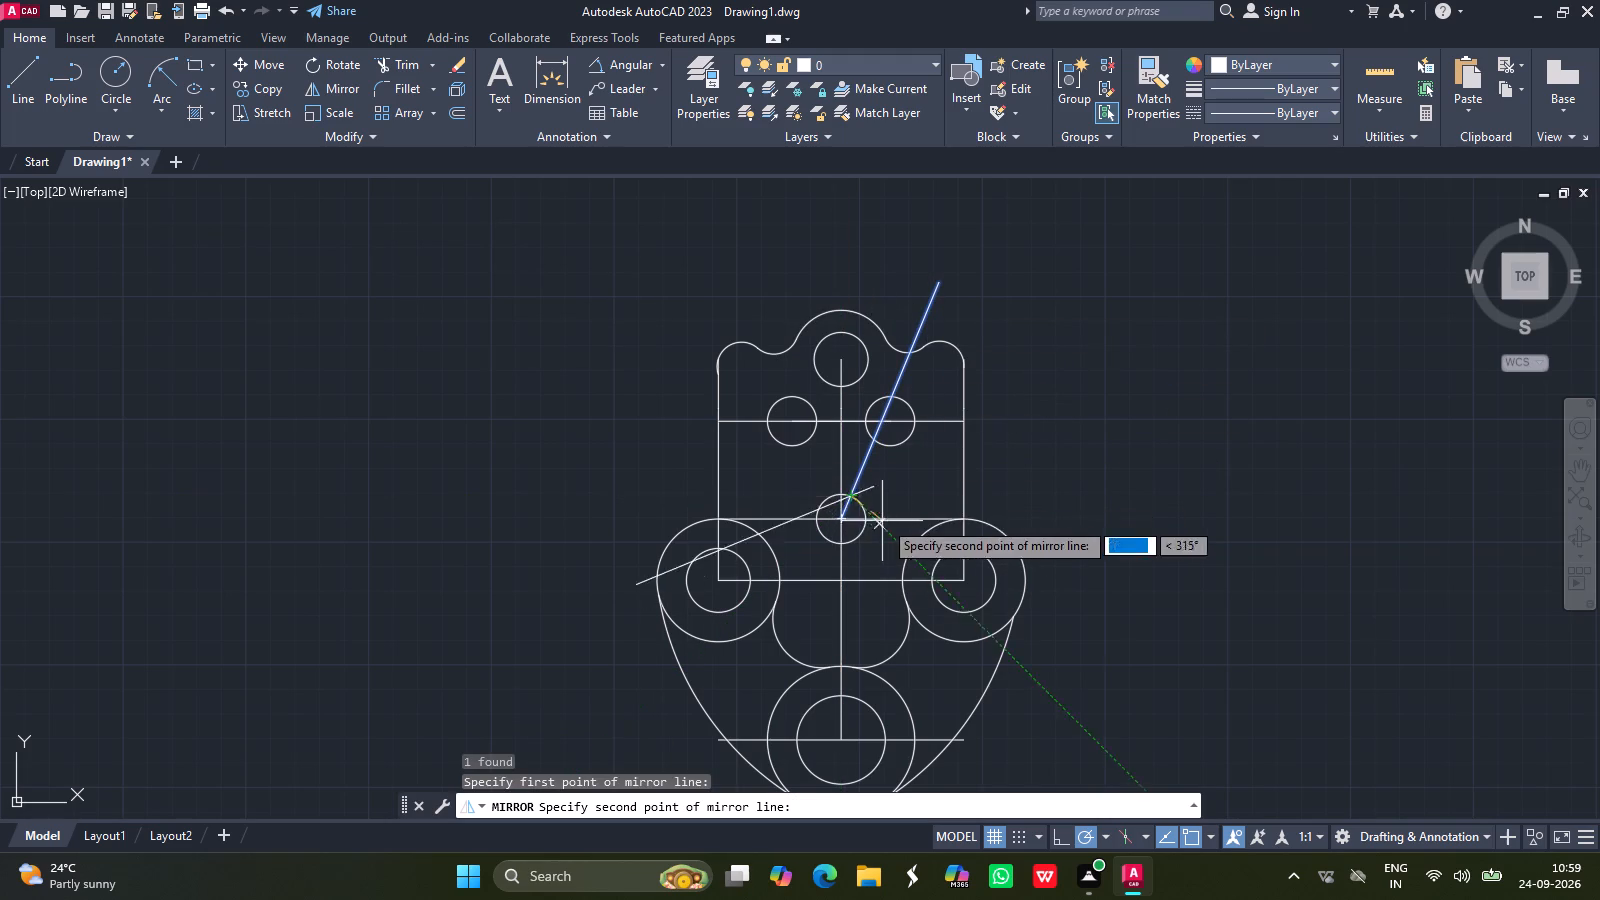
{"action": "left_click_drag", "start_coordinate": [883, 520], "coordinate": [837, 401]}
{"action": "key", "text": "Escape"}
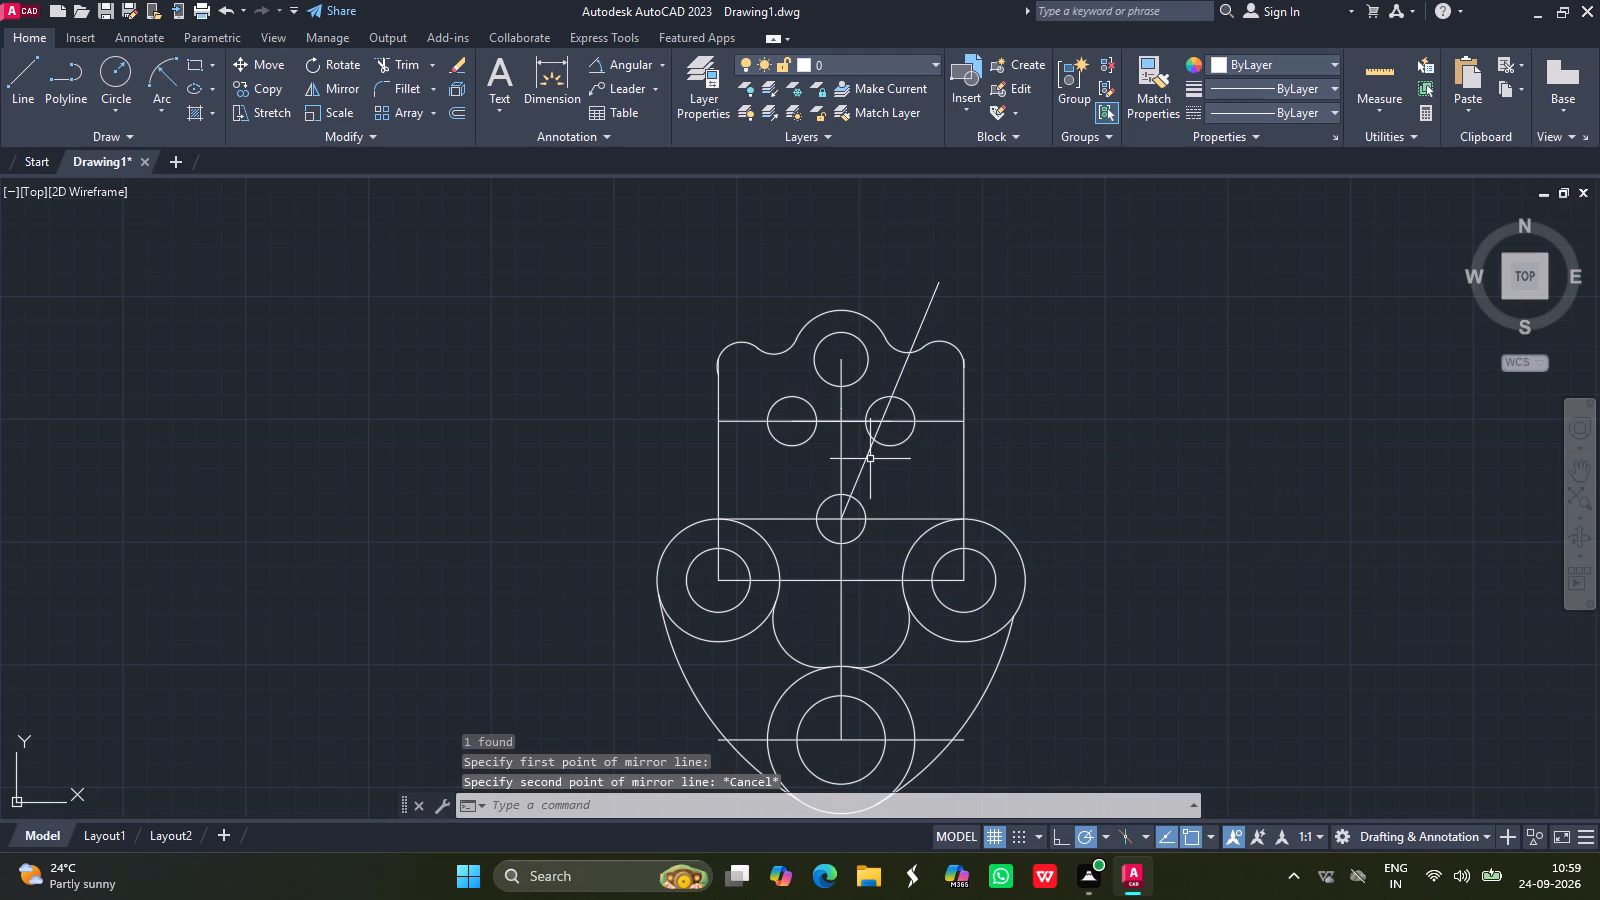
Mirror the slanted line about the vertical centre line, keeping the original.
{"action": "left_click", "coordinate": [870, 459]}
{"action": "type", "text": "mirr"}
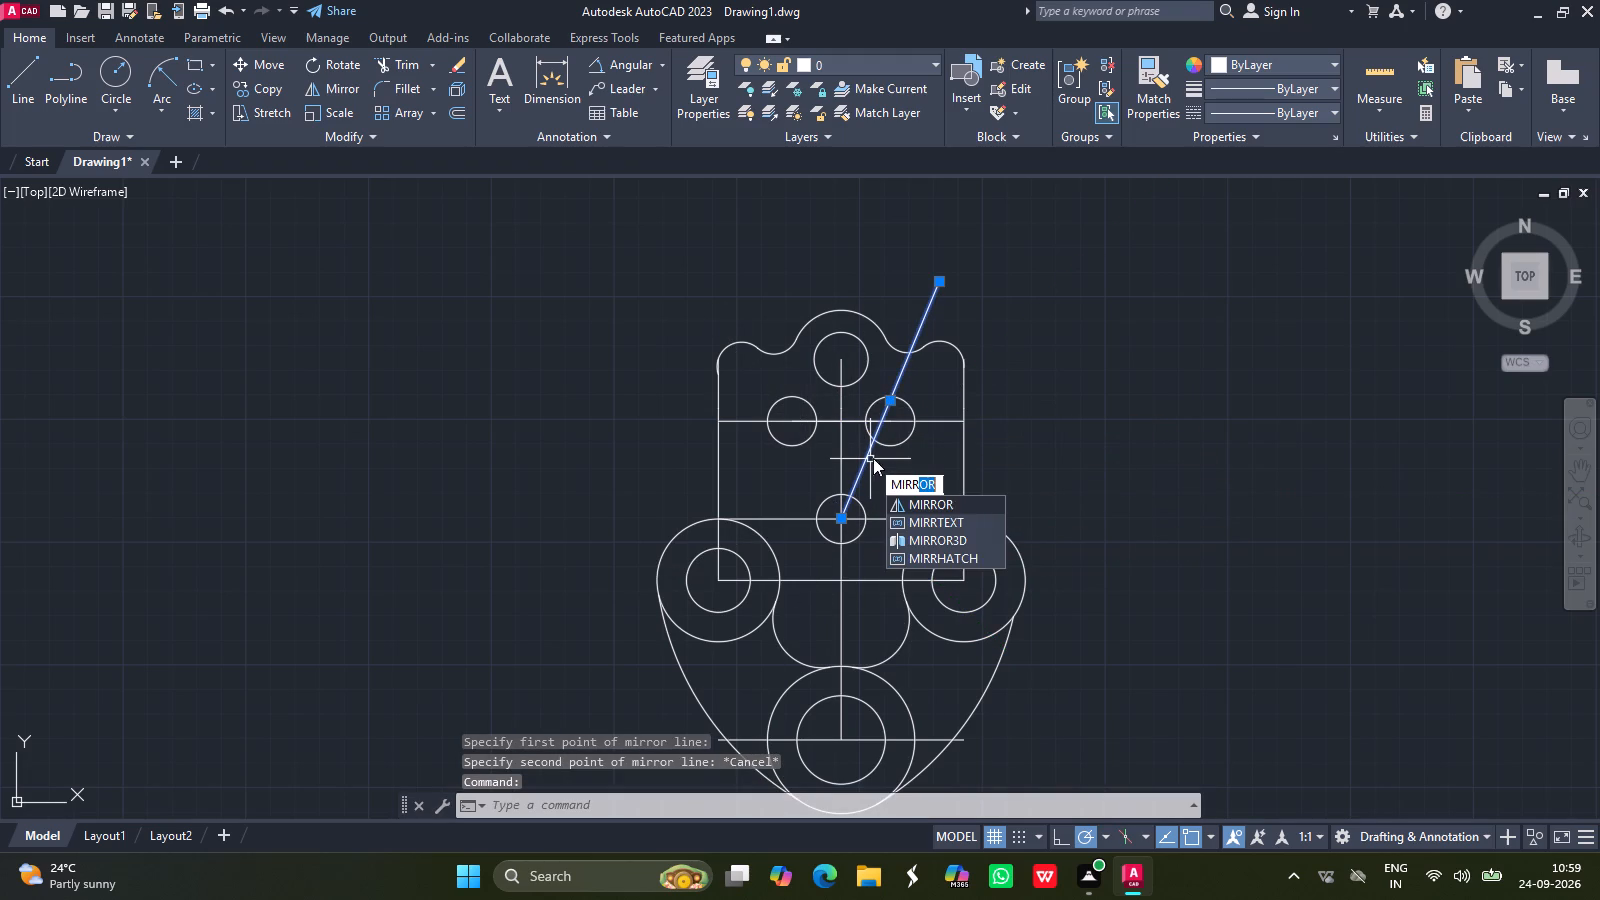
{"action": "left_click", "coordinate": [946, 506]}
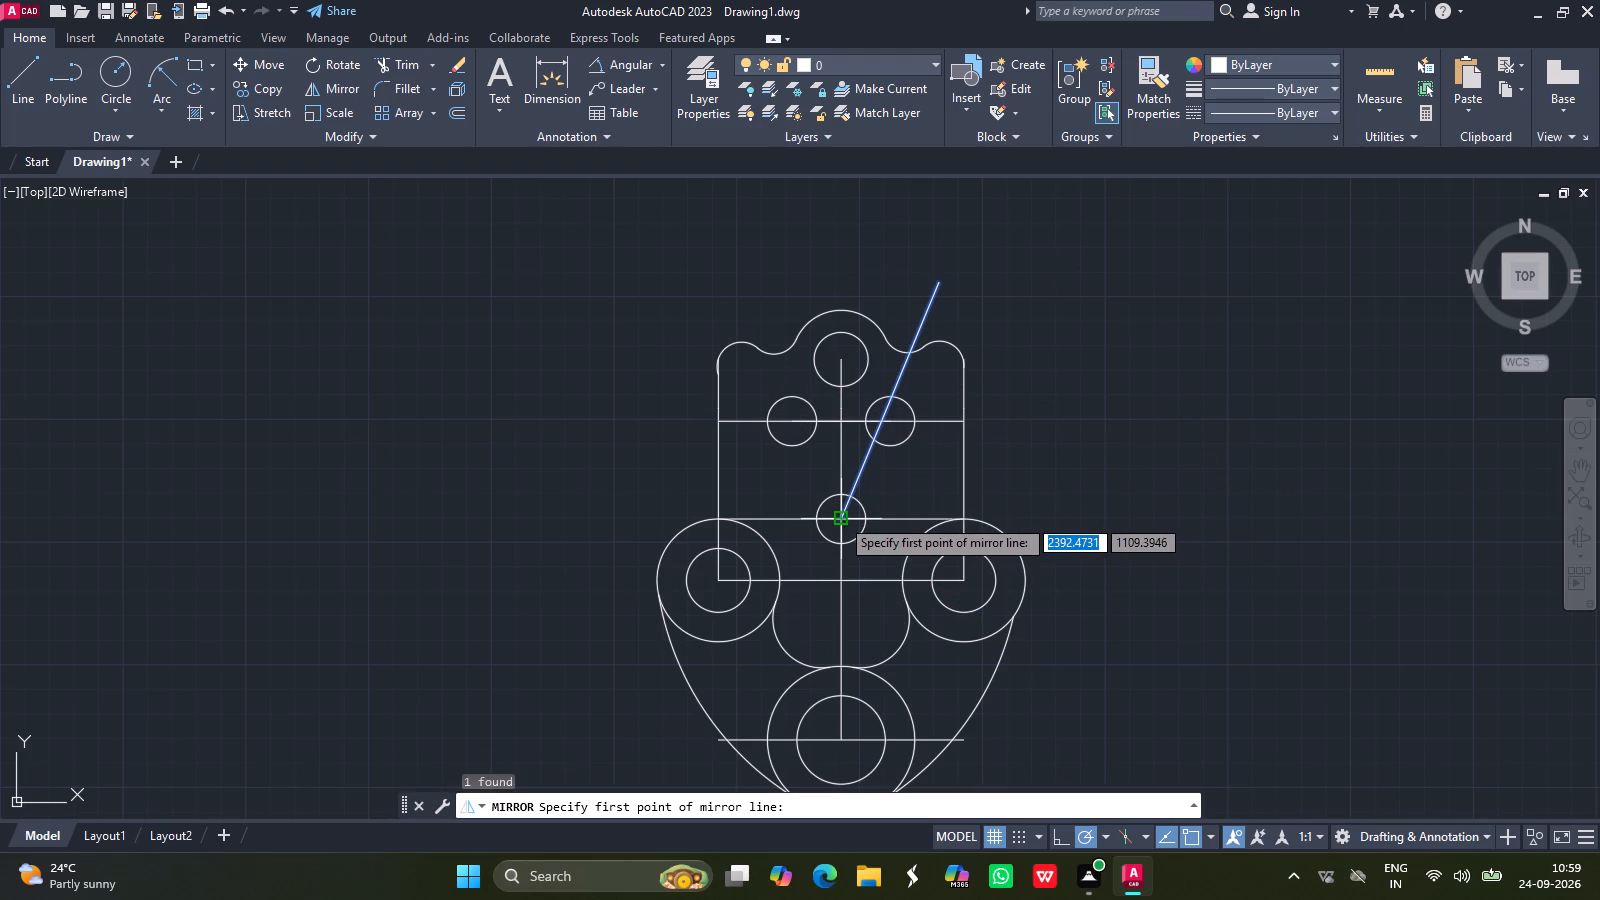
{"action": "left_click_drag", "start_coordinate": [840, 517], "coordinate": [925, 509]}
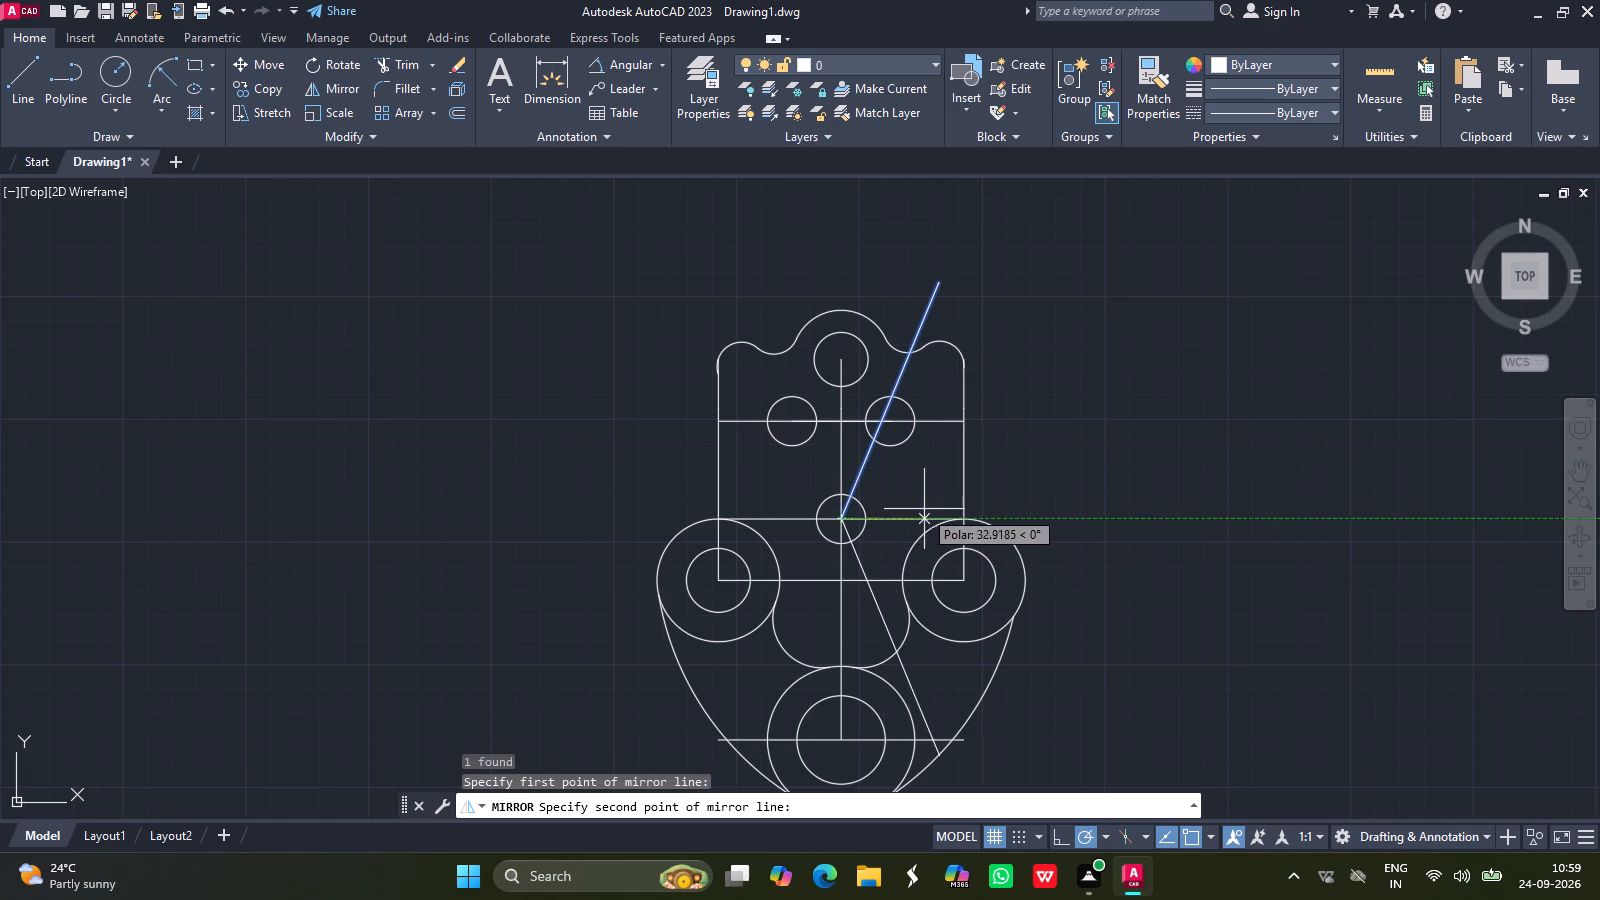
{"action": "left_click_drag", "start_coordinate": [925, 509], "coordinate": [849, 818]}
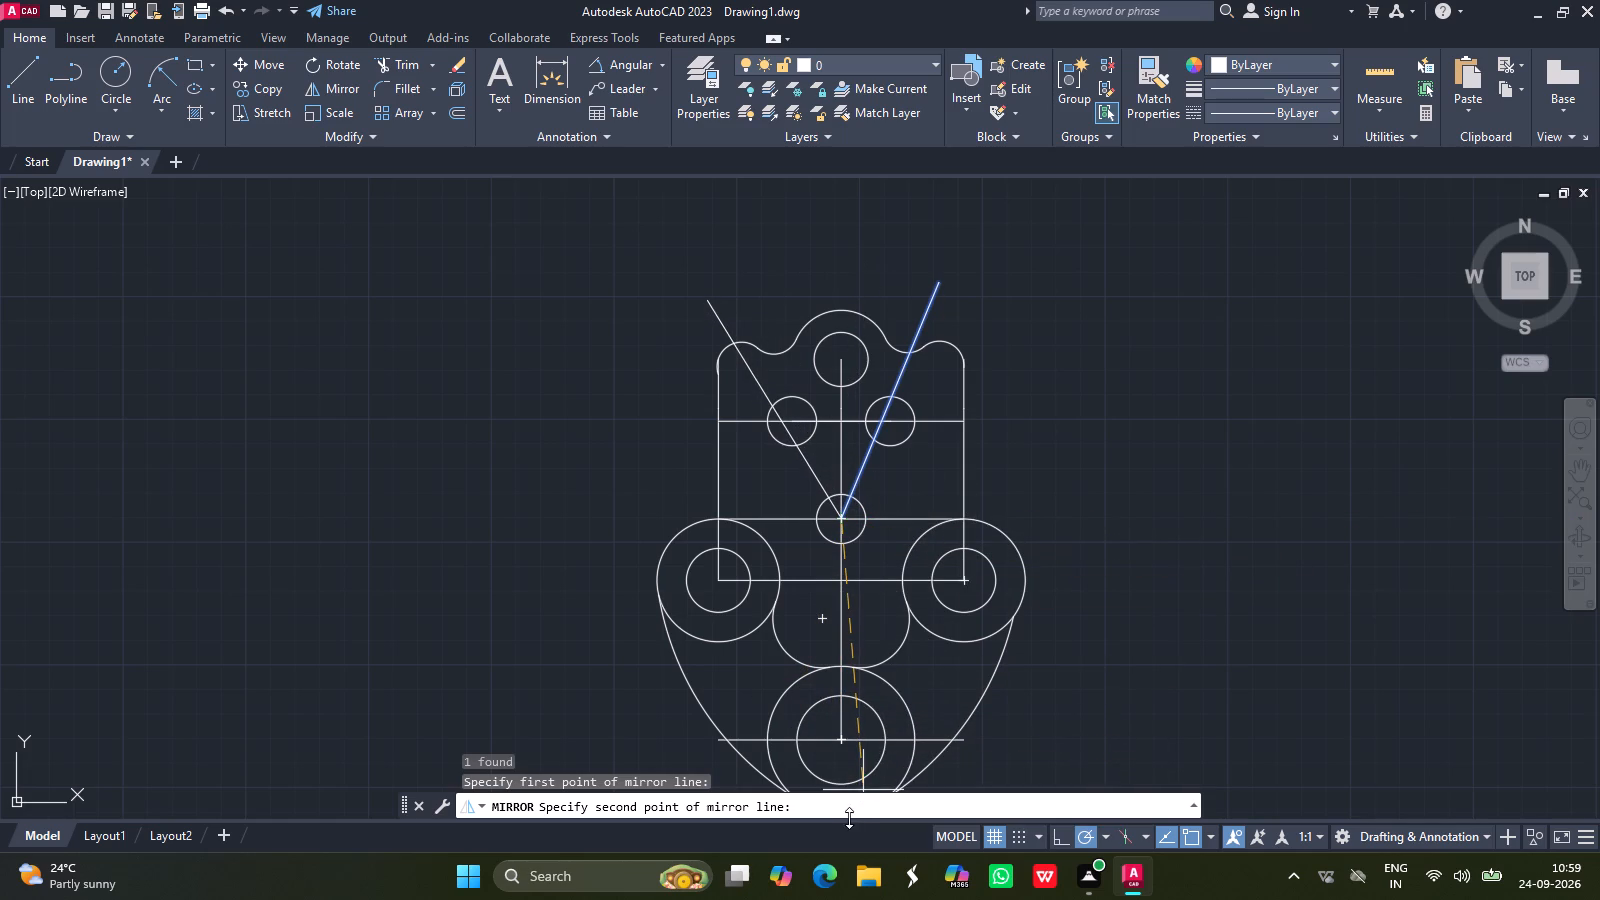
{"action": "left_click_drag", "start_coordinate": [849, 818], "coordinate": [827, 787]}
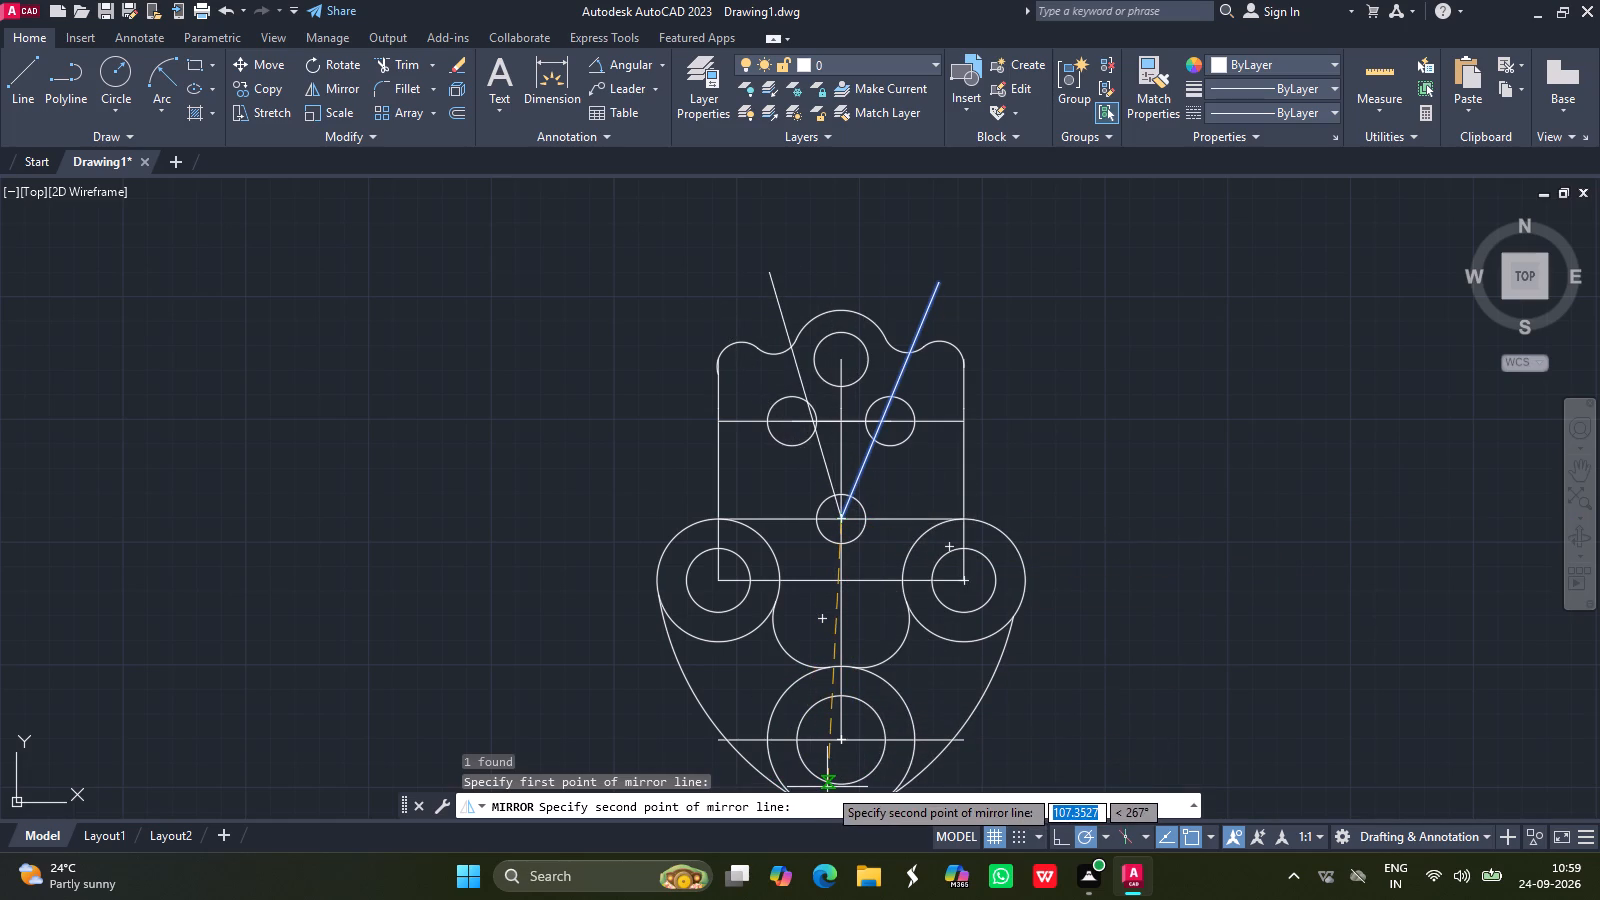
{"action": "left_click_drag", "start_coordinate": [827, 787], "coordinate": [842, 740]}
{"action": "left_click", "coordinate": [842, 740]}
{"action": "key", "text": "Return"}
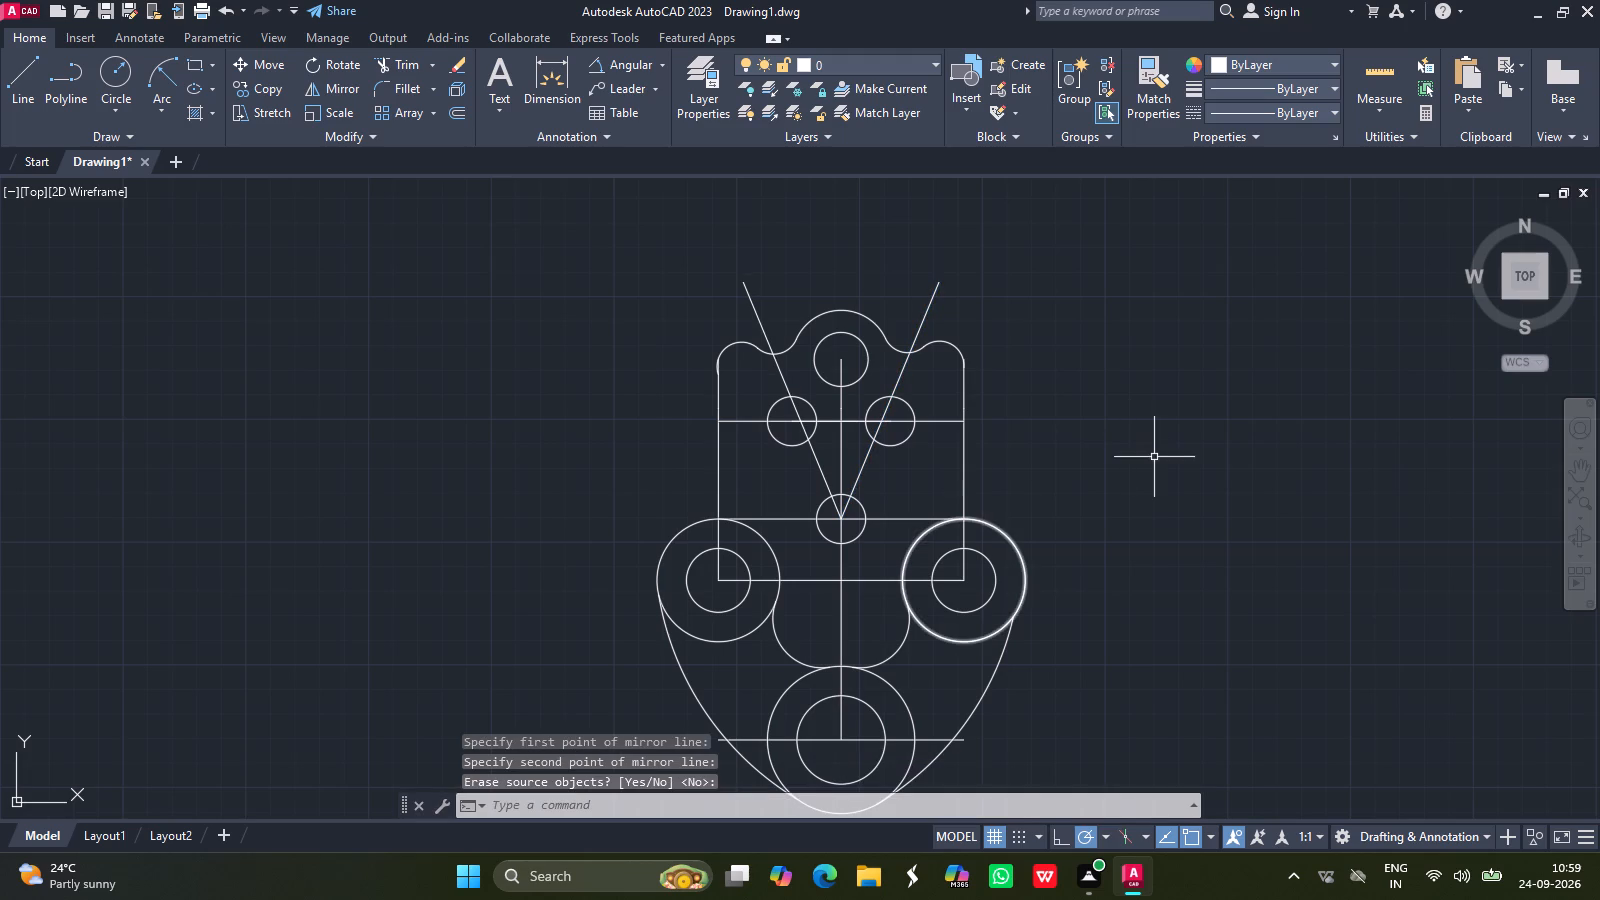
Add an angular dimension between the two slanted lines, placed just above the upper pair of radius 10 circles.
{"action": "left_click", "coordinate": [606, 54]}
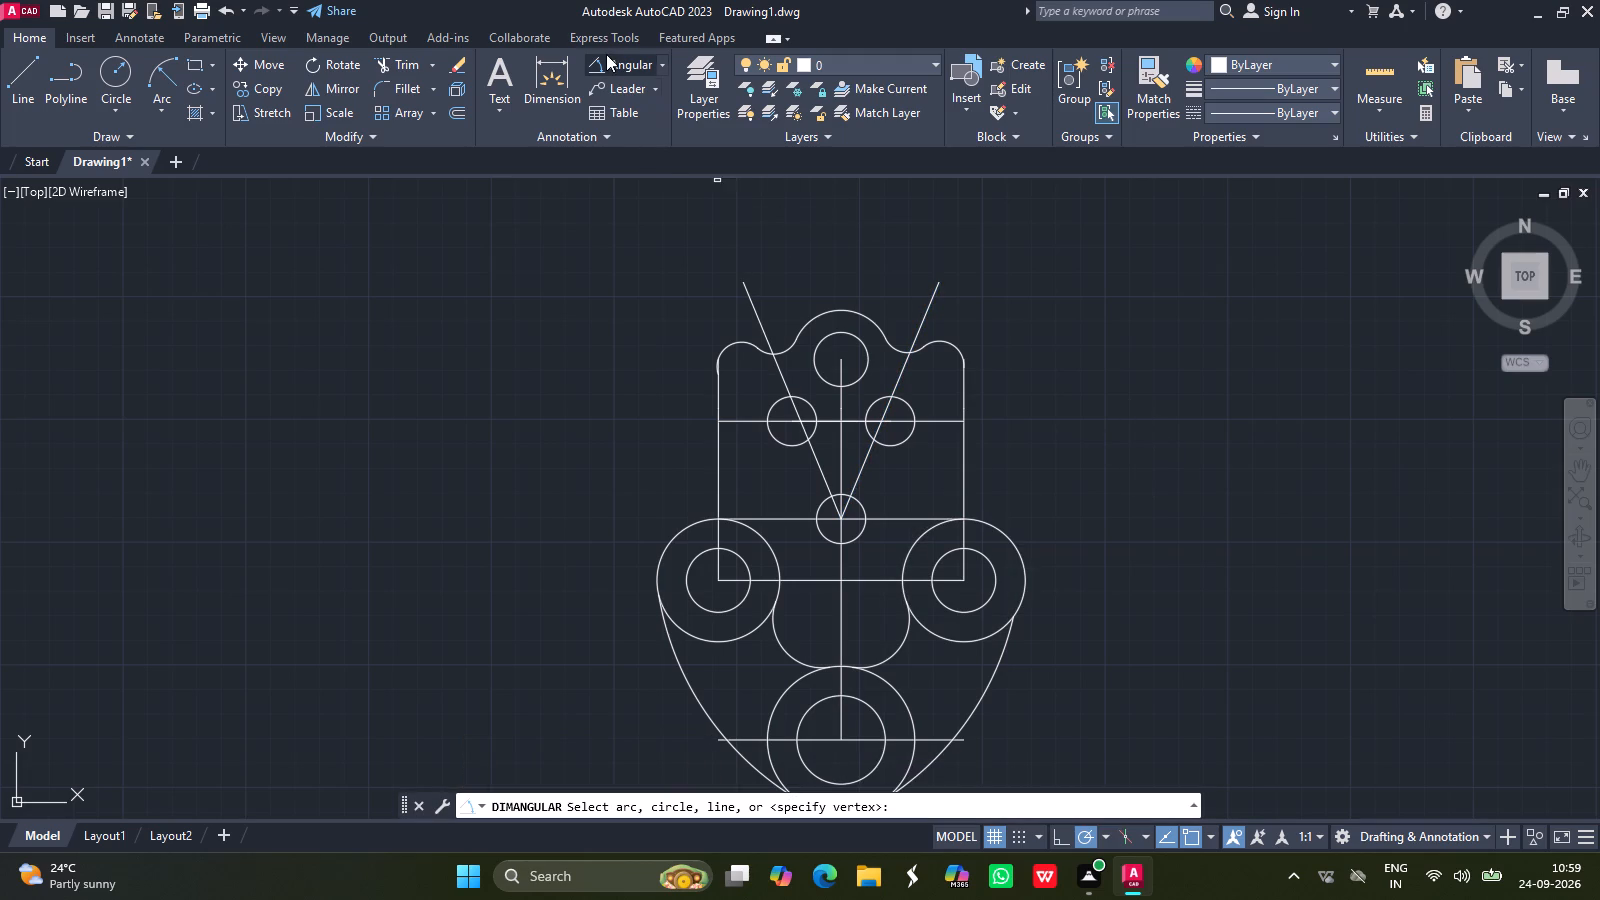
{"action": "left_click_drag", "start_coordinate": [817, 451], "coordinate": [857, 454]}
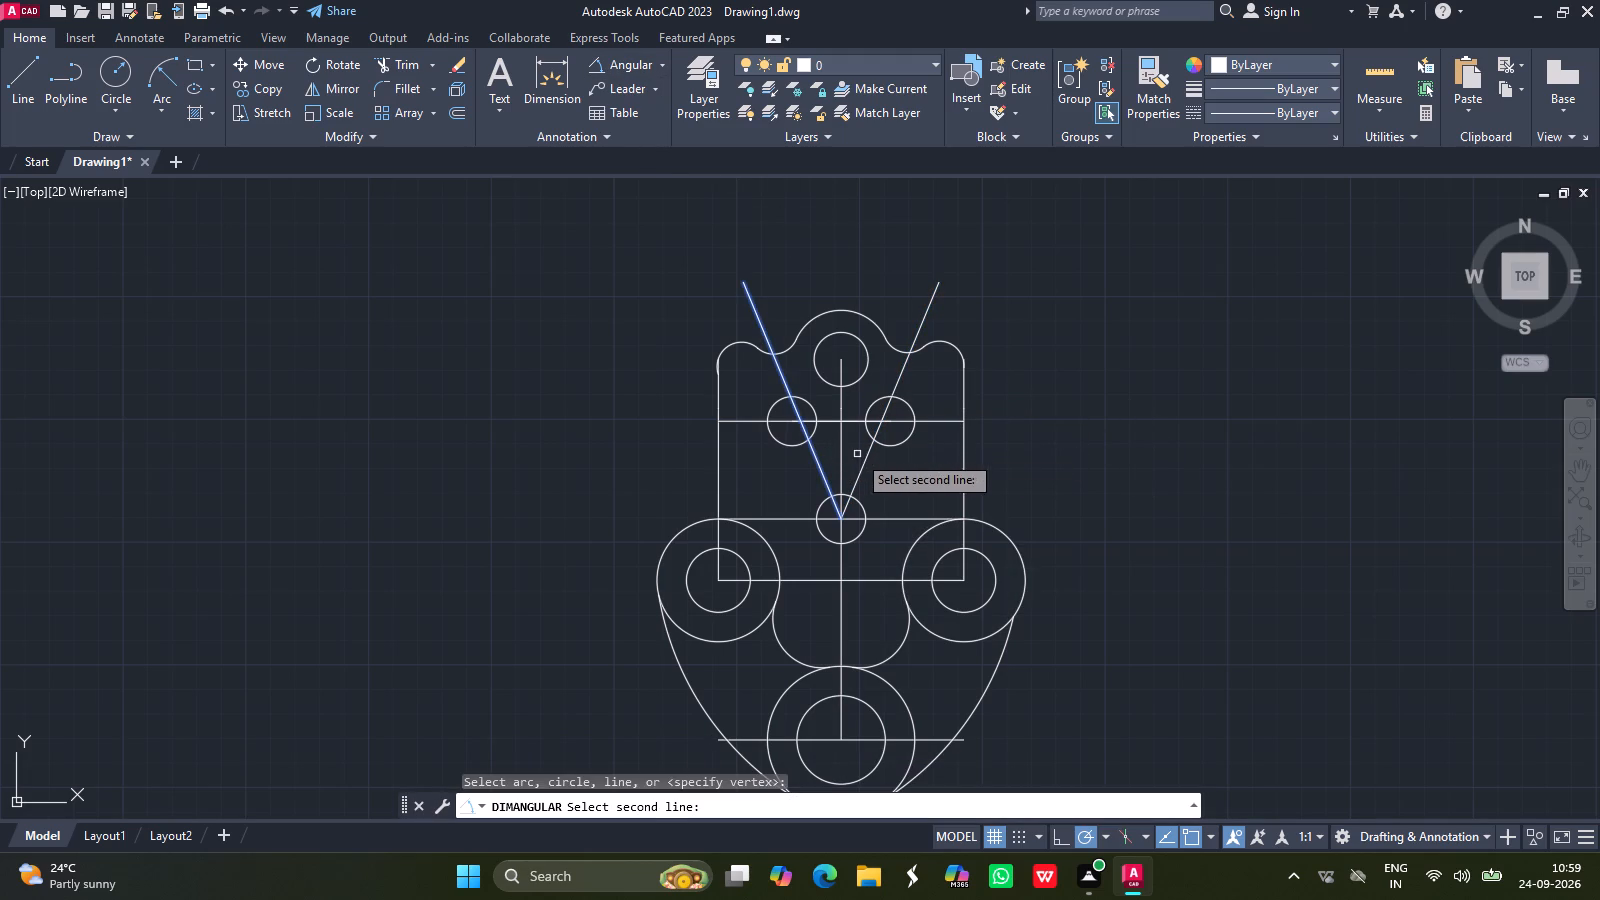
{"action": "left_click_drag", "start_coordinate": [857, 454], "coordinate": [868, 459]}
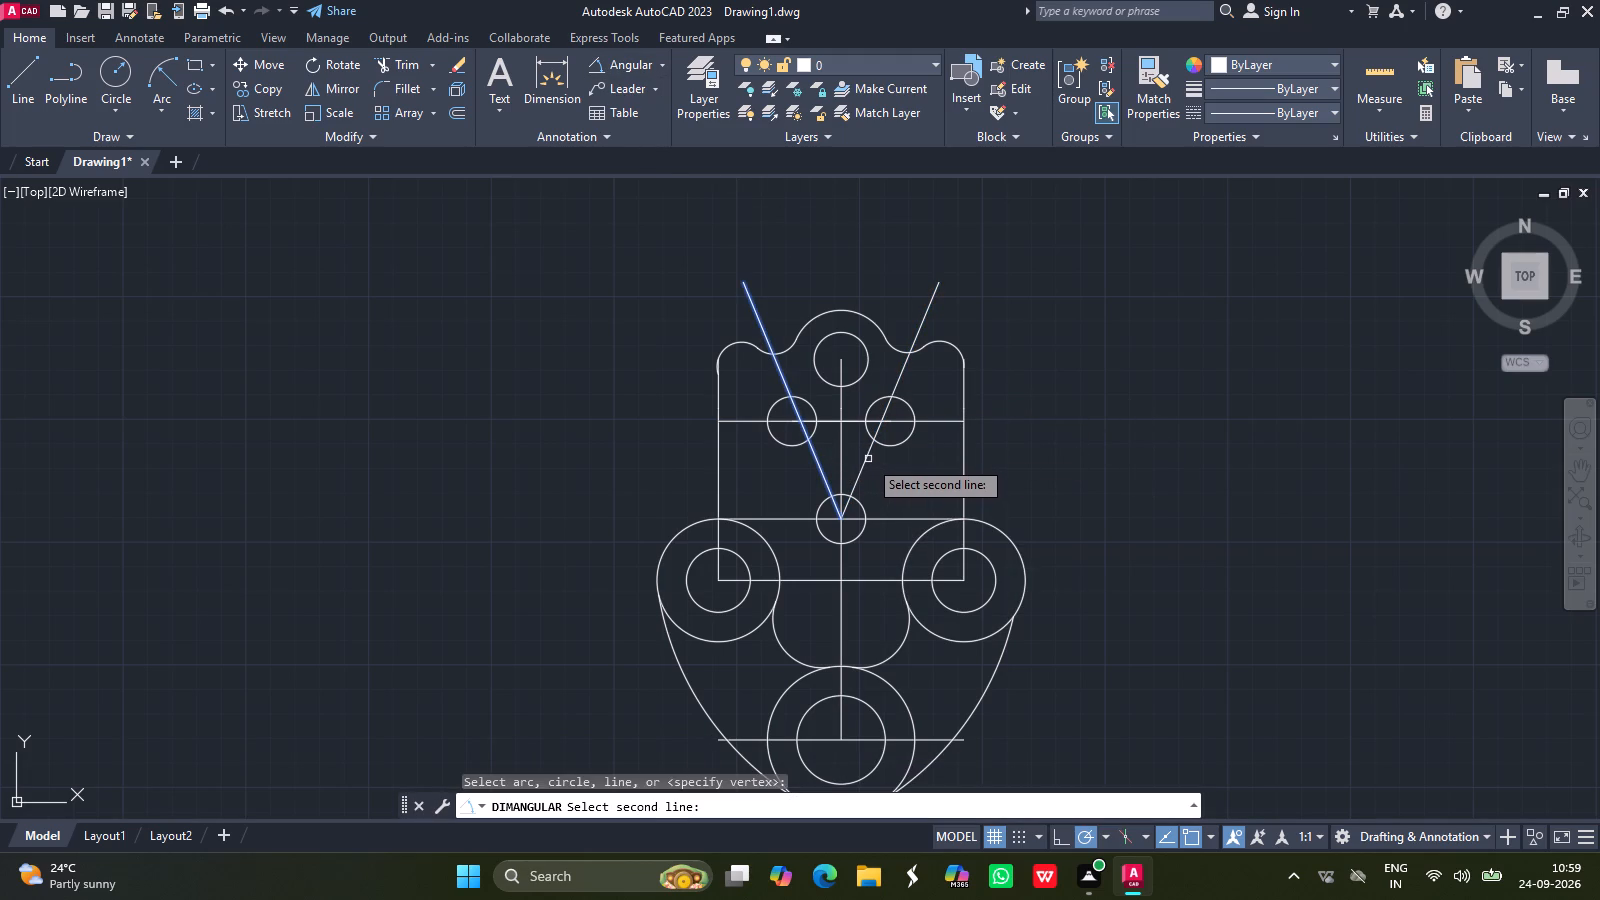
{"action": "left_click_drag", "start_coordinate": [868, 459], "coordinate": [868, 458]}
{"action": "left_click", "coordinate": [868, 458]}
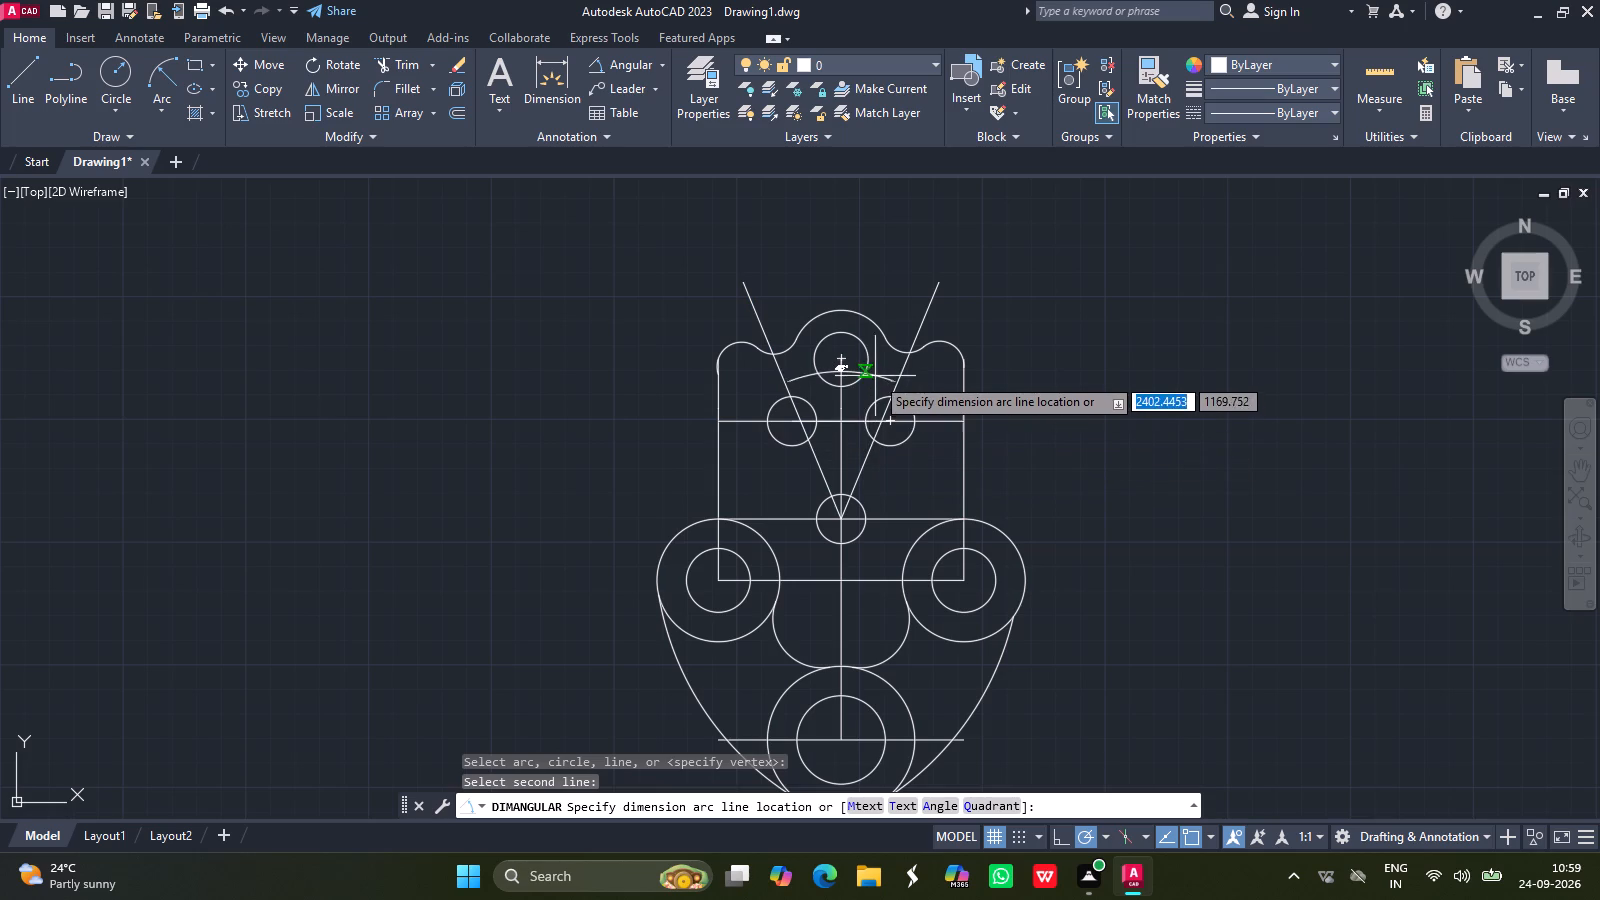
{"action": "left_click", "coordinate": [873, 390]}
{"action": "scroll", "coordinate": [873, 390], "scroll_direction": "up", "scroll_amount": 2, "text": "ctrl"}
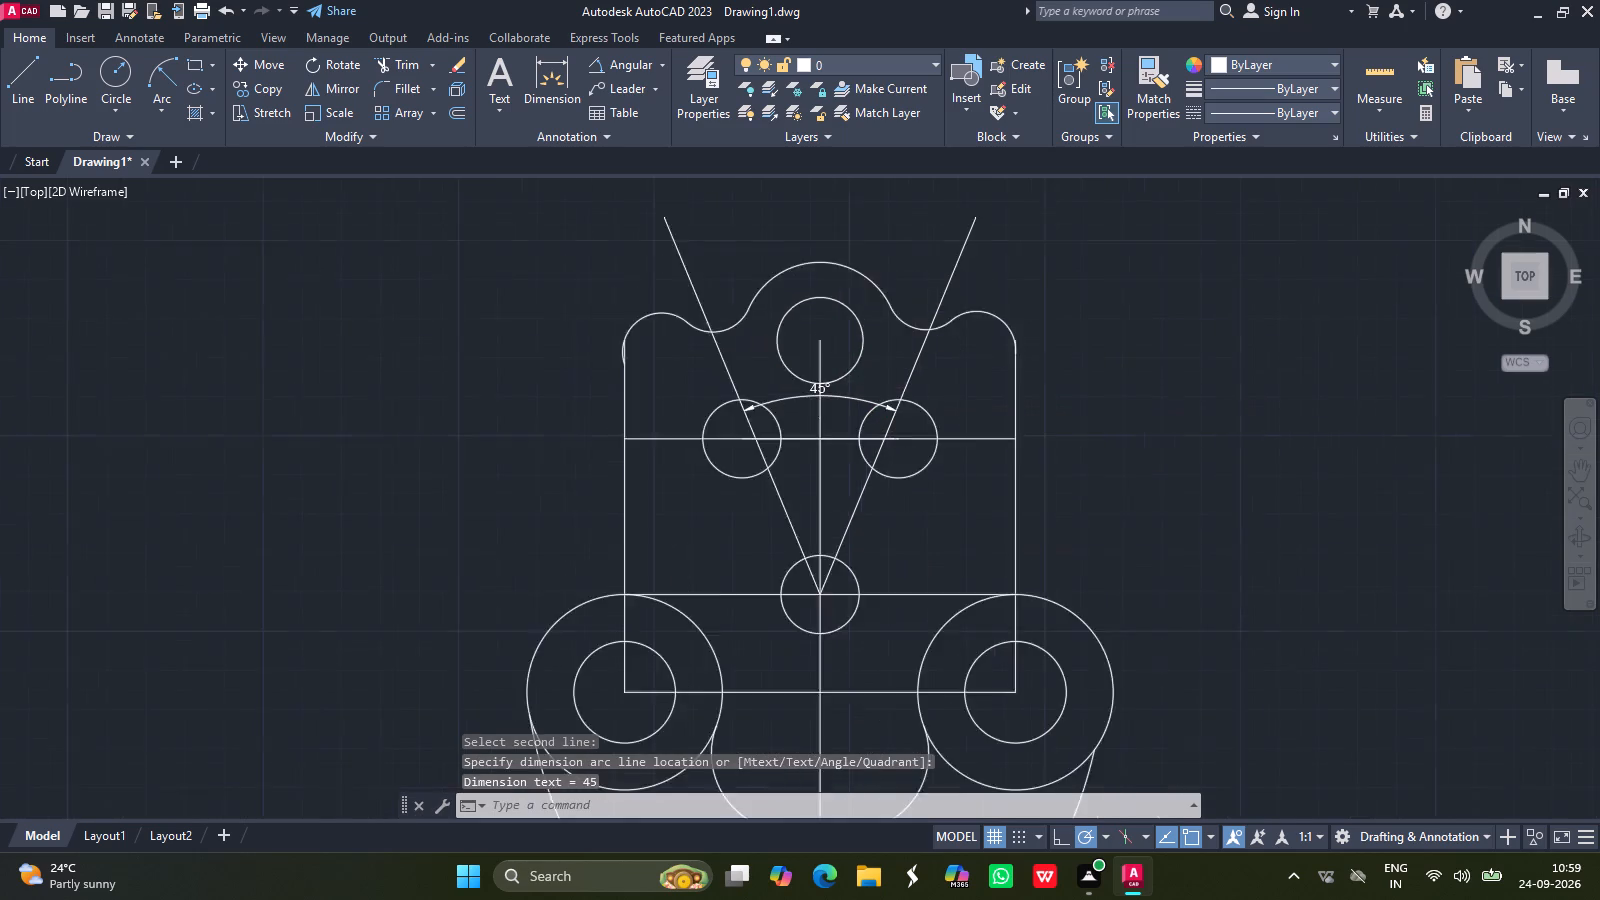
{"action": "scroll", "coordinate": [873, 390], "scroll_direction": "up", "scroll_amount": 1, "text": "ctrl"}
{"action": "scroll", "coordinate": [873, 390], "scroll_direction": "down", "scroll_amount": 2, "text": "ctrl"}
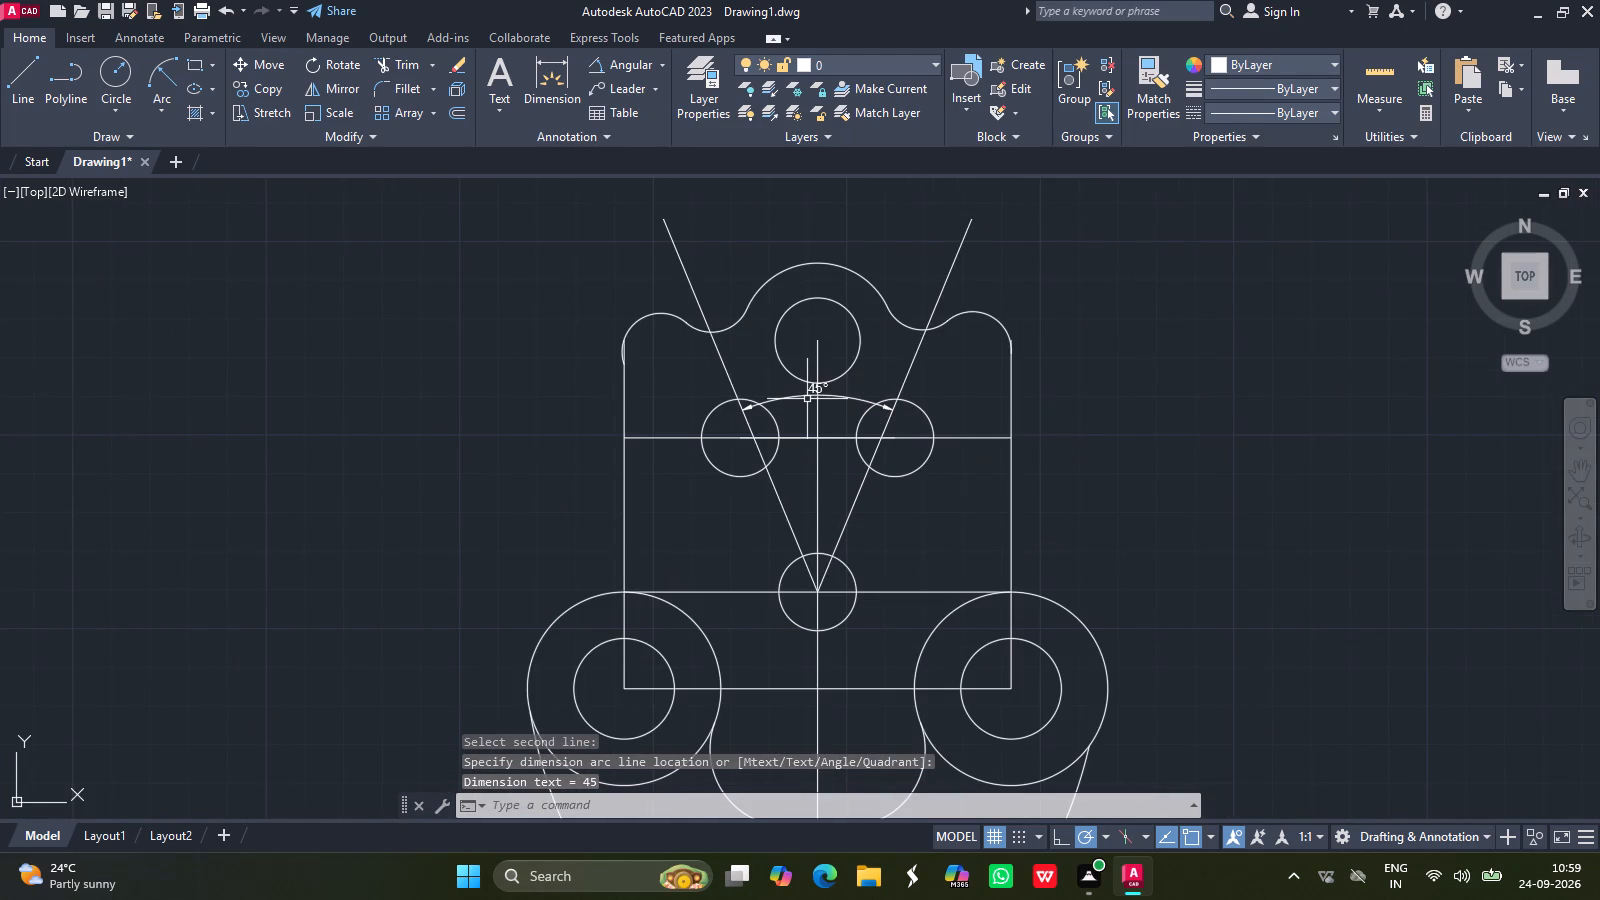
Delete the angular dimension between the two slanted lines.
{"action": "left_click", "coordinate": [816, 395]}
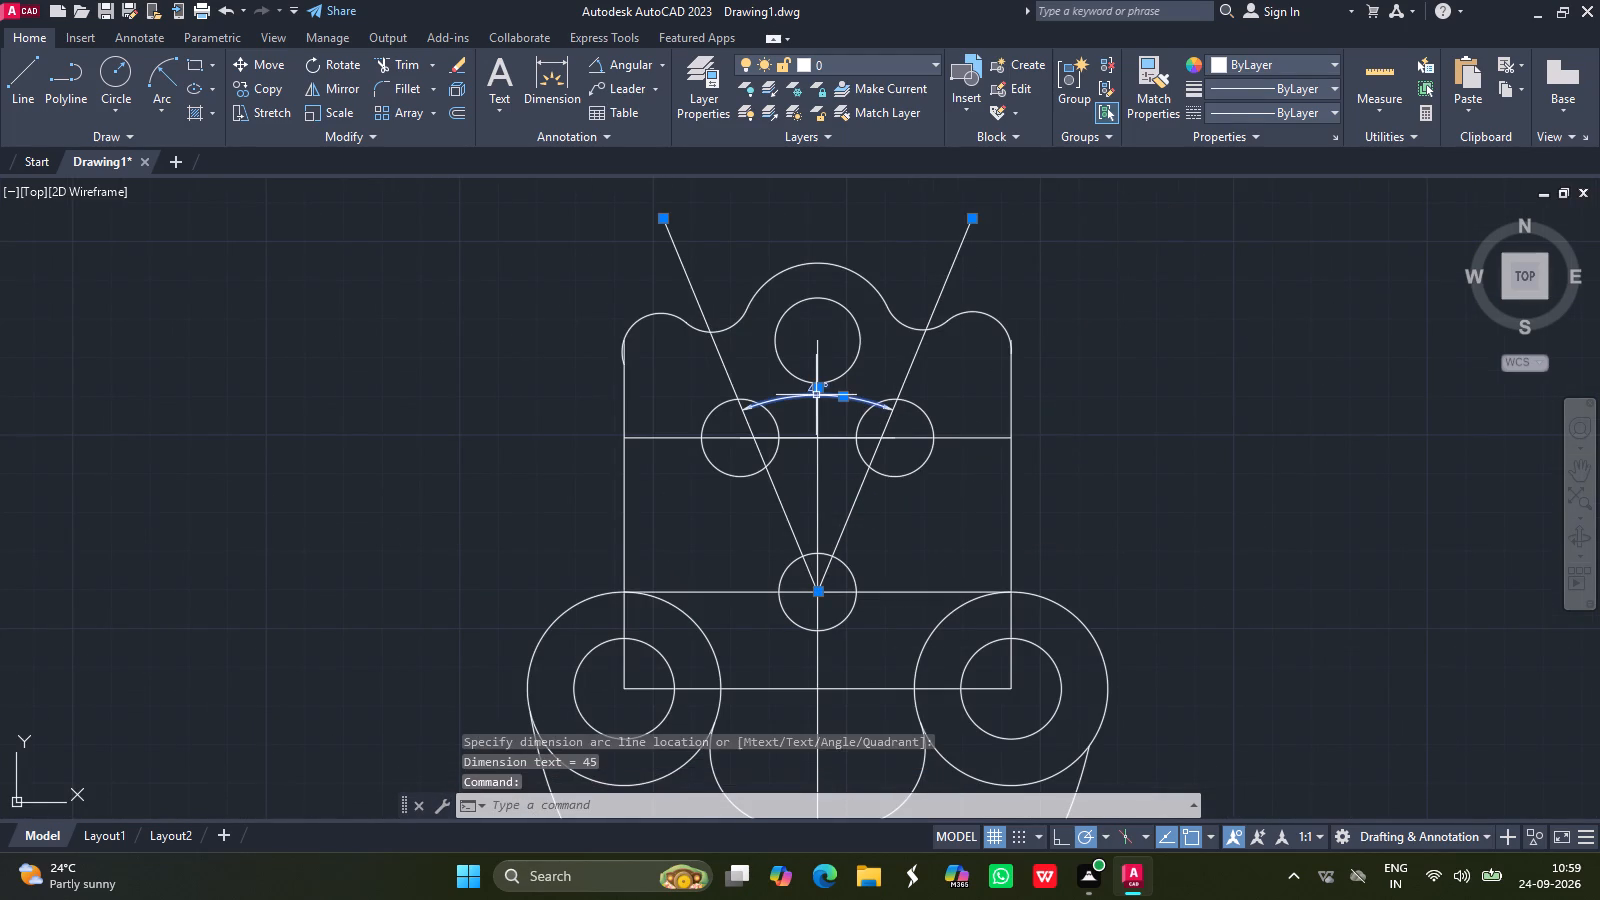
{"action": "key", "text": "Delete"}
Delete the two upper radius 10 circles on either side of the vertical centre line.
{"action": "left_click", "coordinate": [860, 414]}
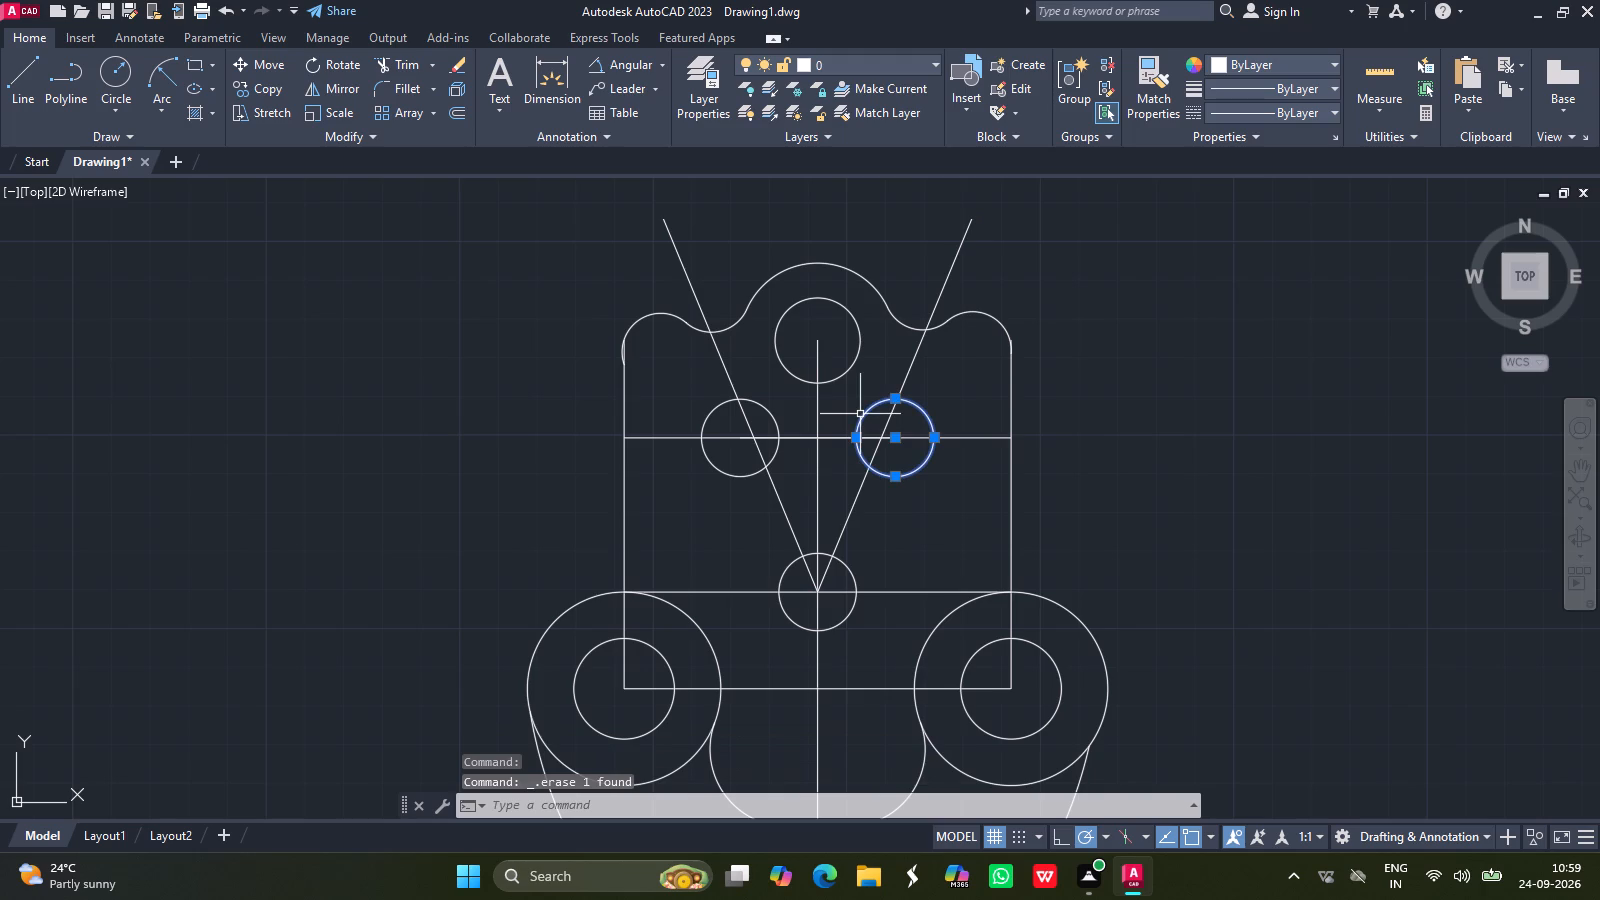
{"action": "key", "text": "Delete"}
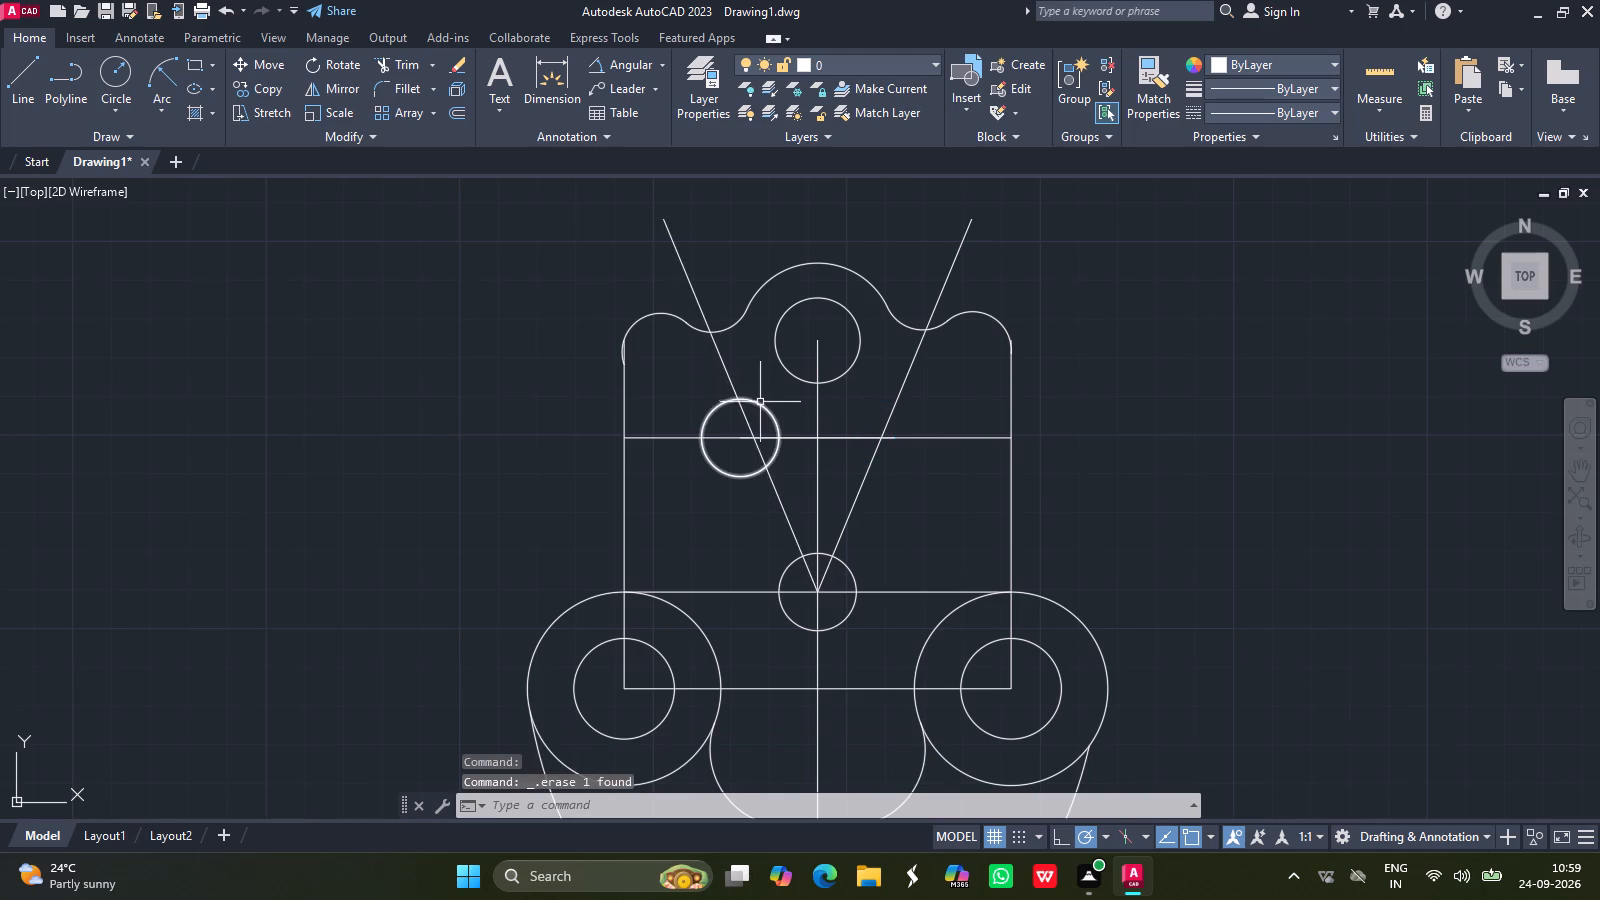
{"action": "left_click", "coordinate": [762, 404]}
{"action": "key", "text": "Delete"}
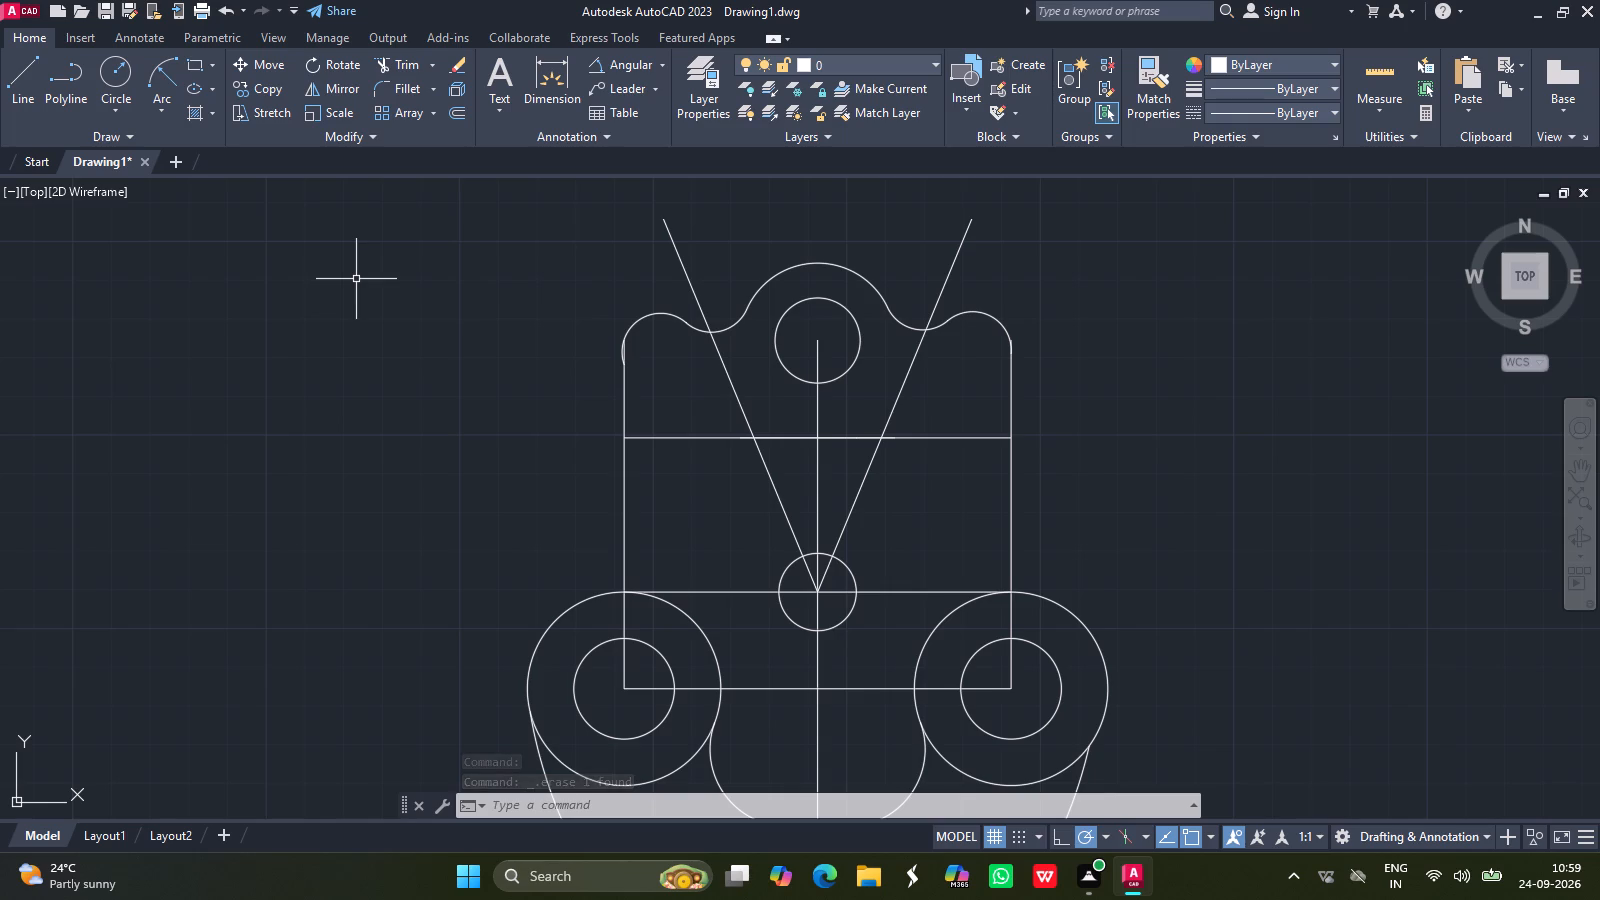
Draw a radius 10 circle centred on the upper horizontal line, 10 units right of the vertical centre line.
{"action": "left_click", "coordinate": [120, 71]}
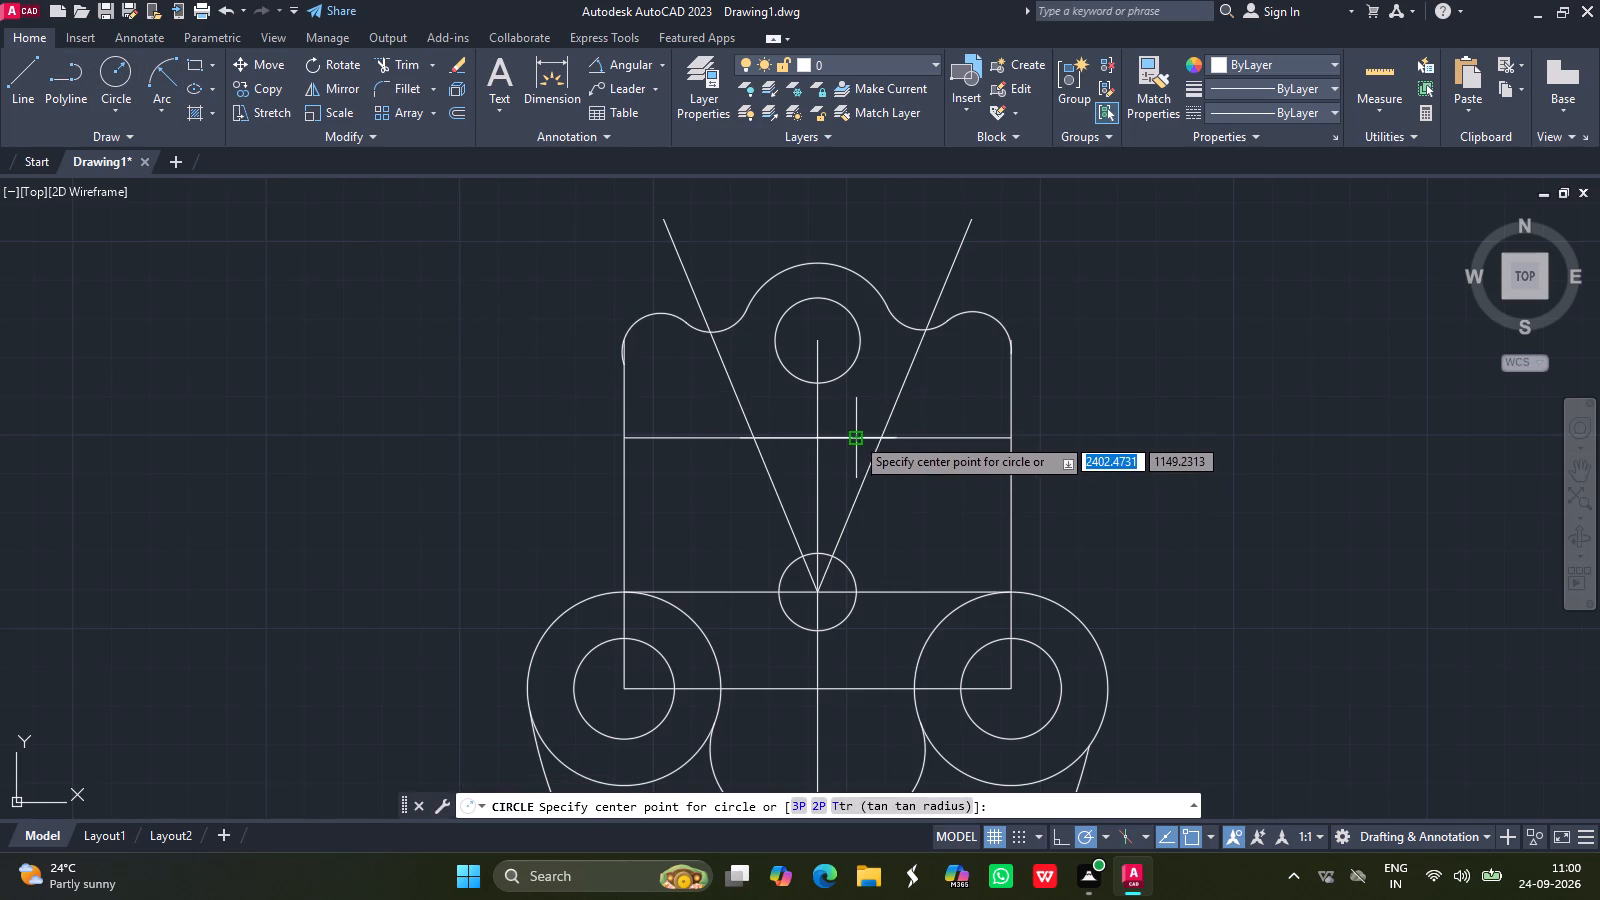
{"action": "left_click_drag", "start_coordinate": [855, 436], "coordinate": [857, 409]}
{"action": "type", "text": "10"}
{"action": "key", "text": "Return"}
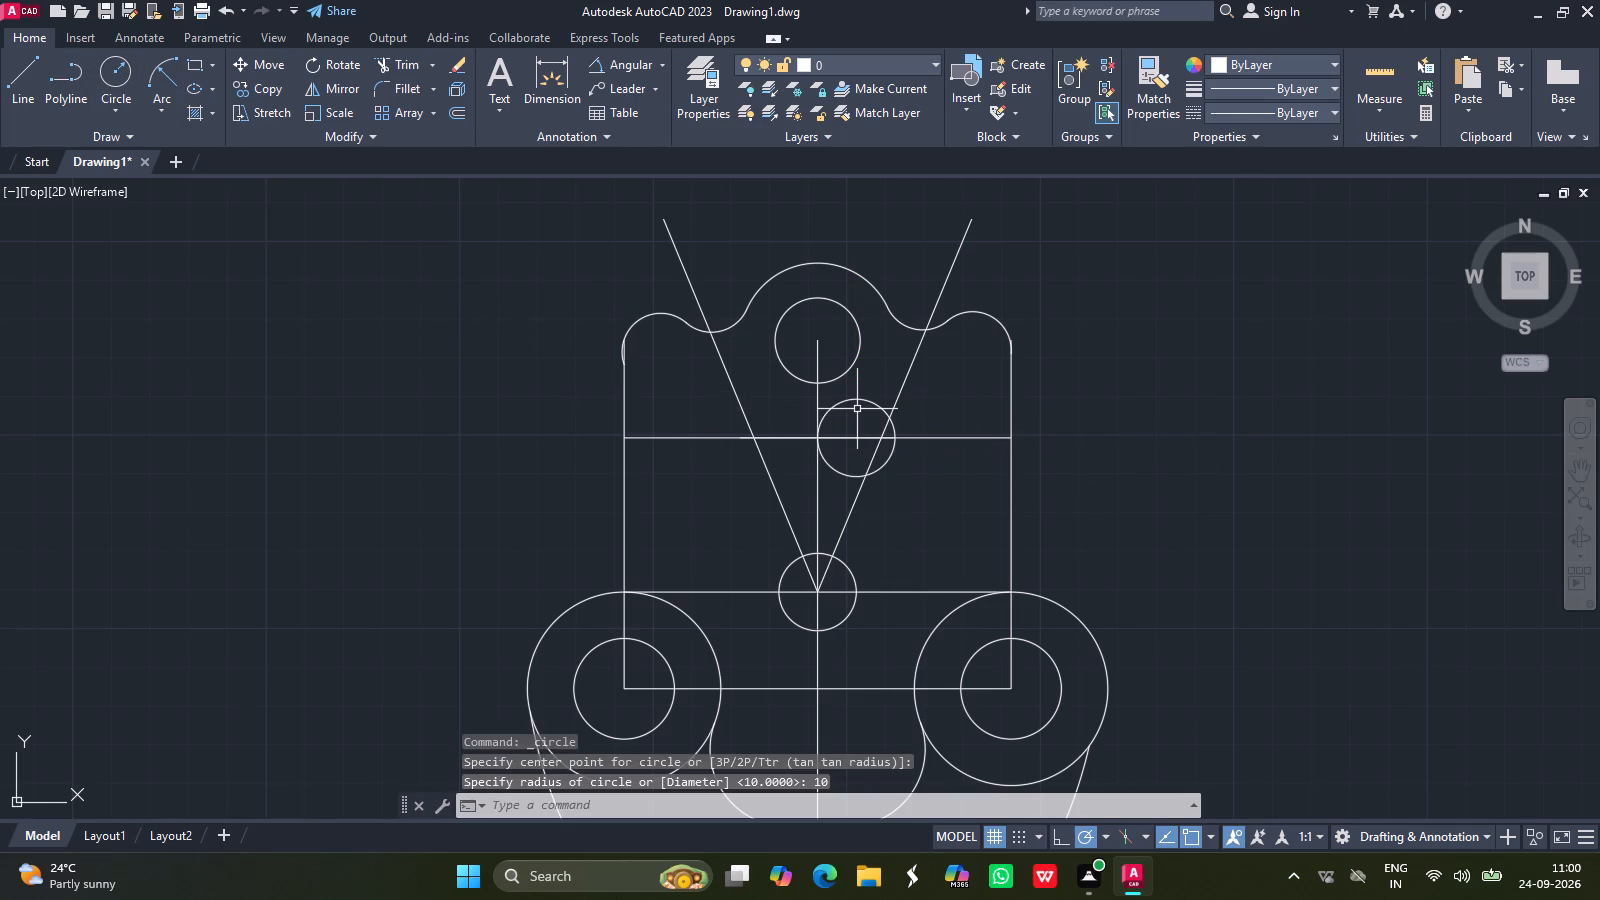
Move the new radius 10 circle about 3.5 units left along the upper horizontal line, inside the right slanted line.
{"action": "left_click", "coordinate": [871, 402]}
{"action": "type", "text": "move"}
{"action": "key", "text": "Return"}
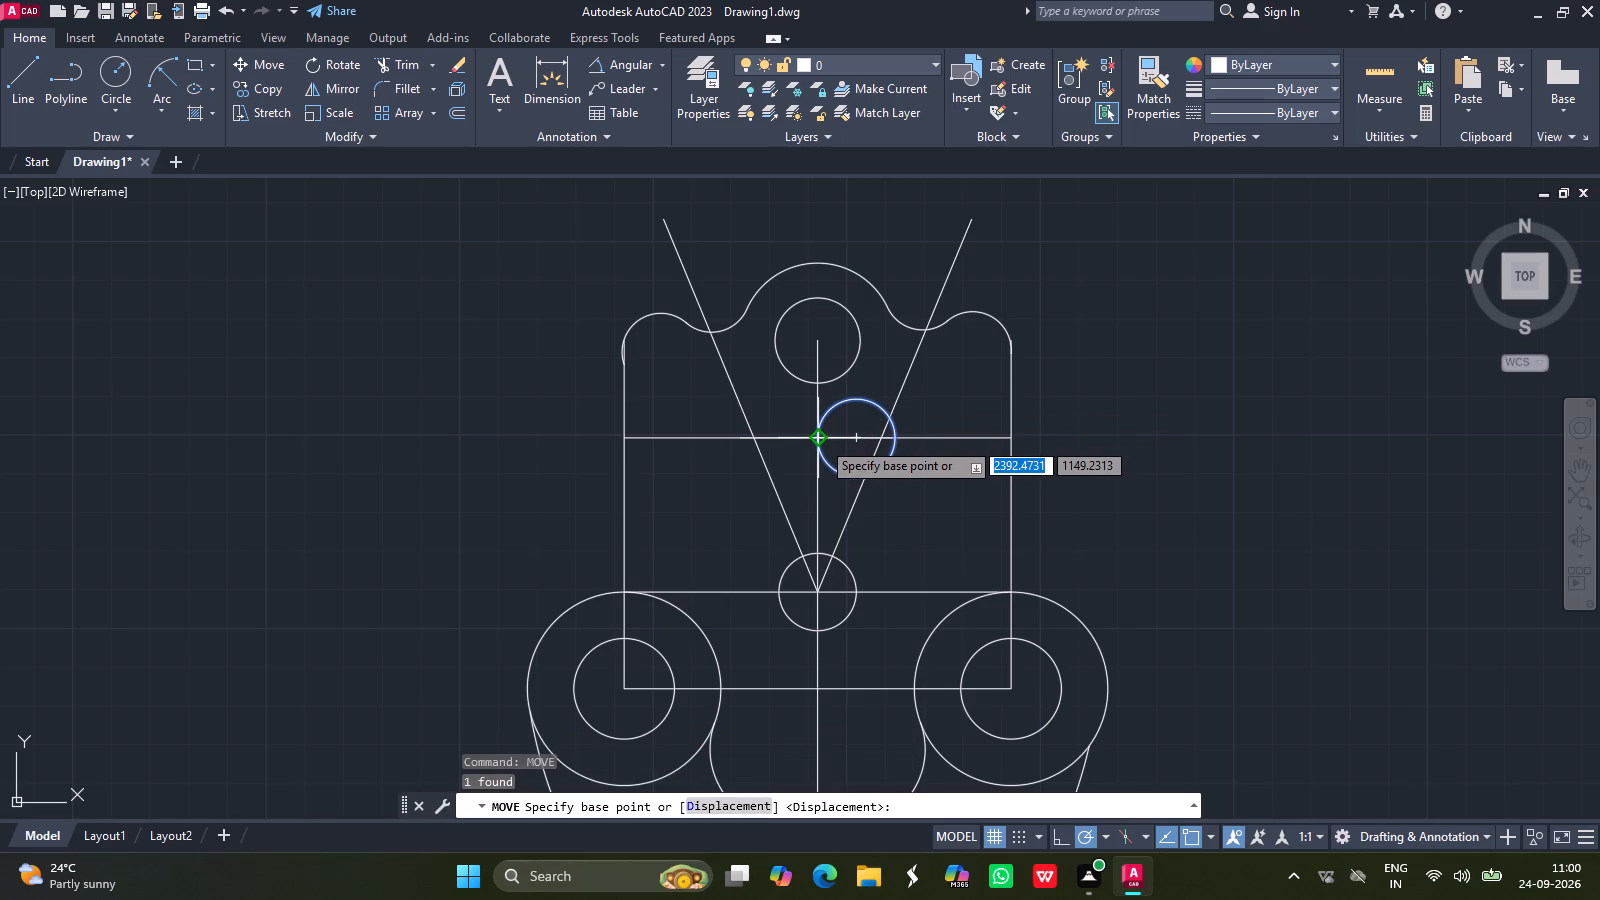
{"action": "left_click_drag", "start_coordinate": [819, 439], "coordinate": [806, 432]}
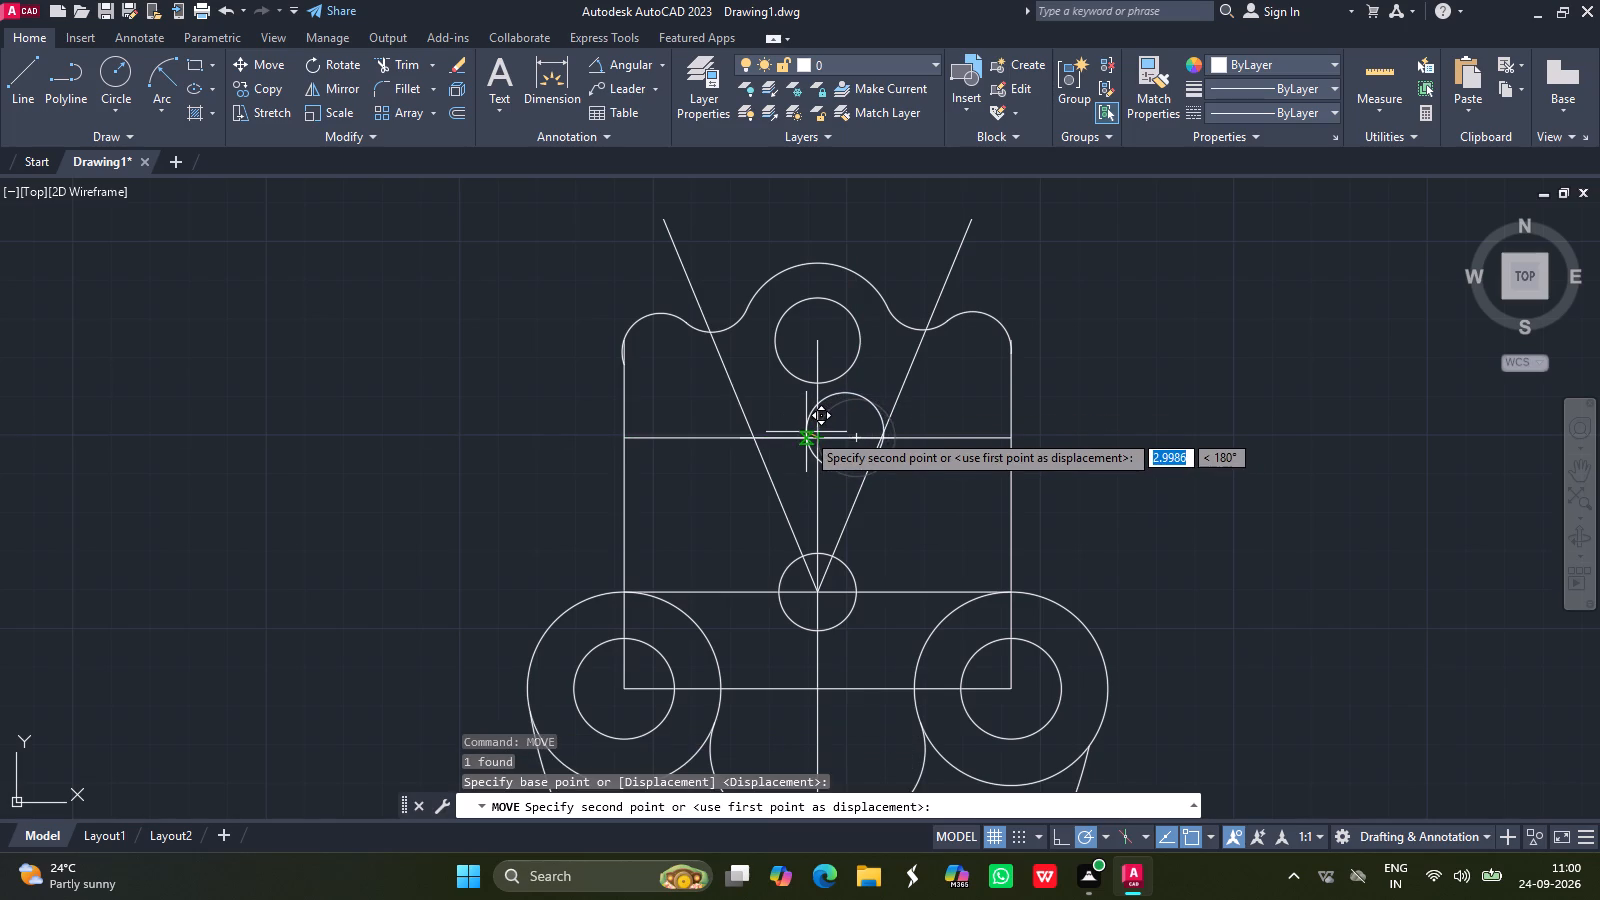
{"action": "left_click_drag", "start_coordinate": [806, 432], "coordinate": [804, 429]}
{"action": "left_click", "coordinate": [804, 429]}
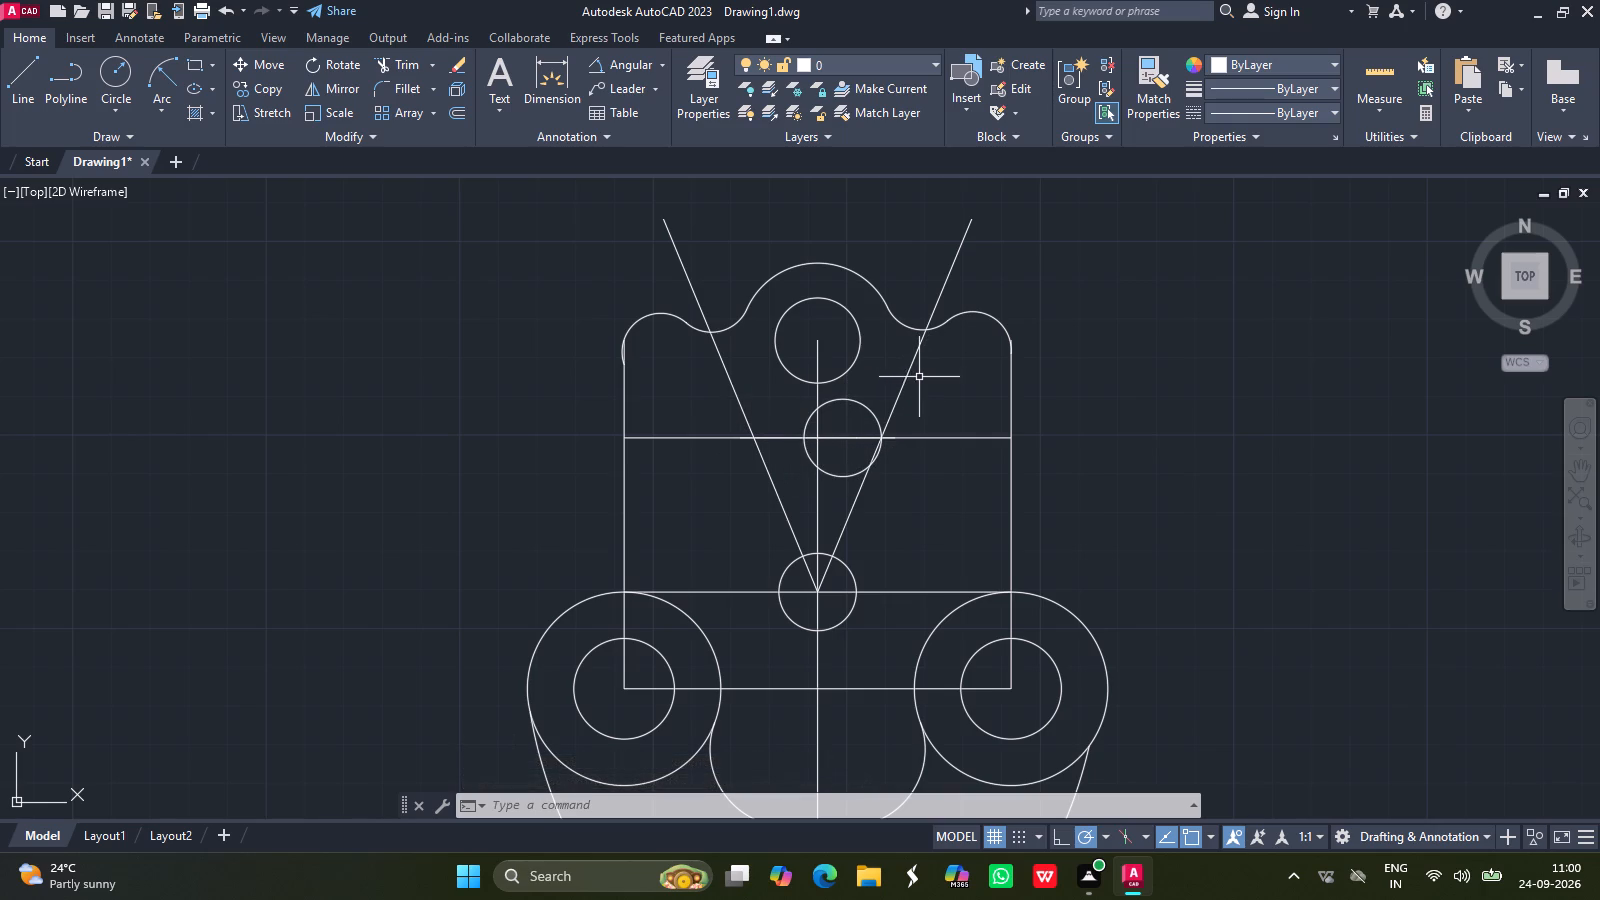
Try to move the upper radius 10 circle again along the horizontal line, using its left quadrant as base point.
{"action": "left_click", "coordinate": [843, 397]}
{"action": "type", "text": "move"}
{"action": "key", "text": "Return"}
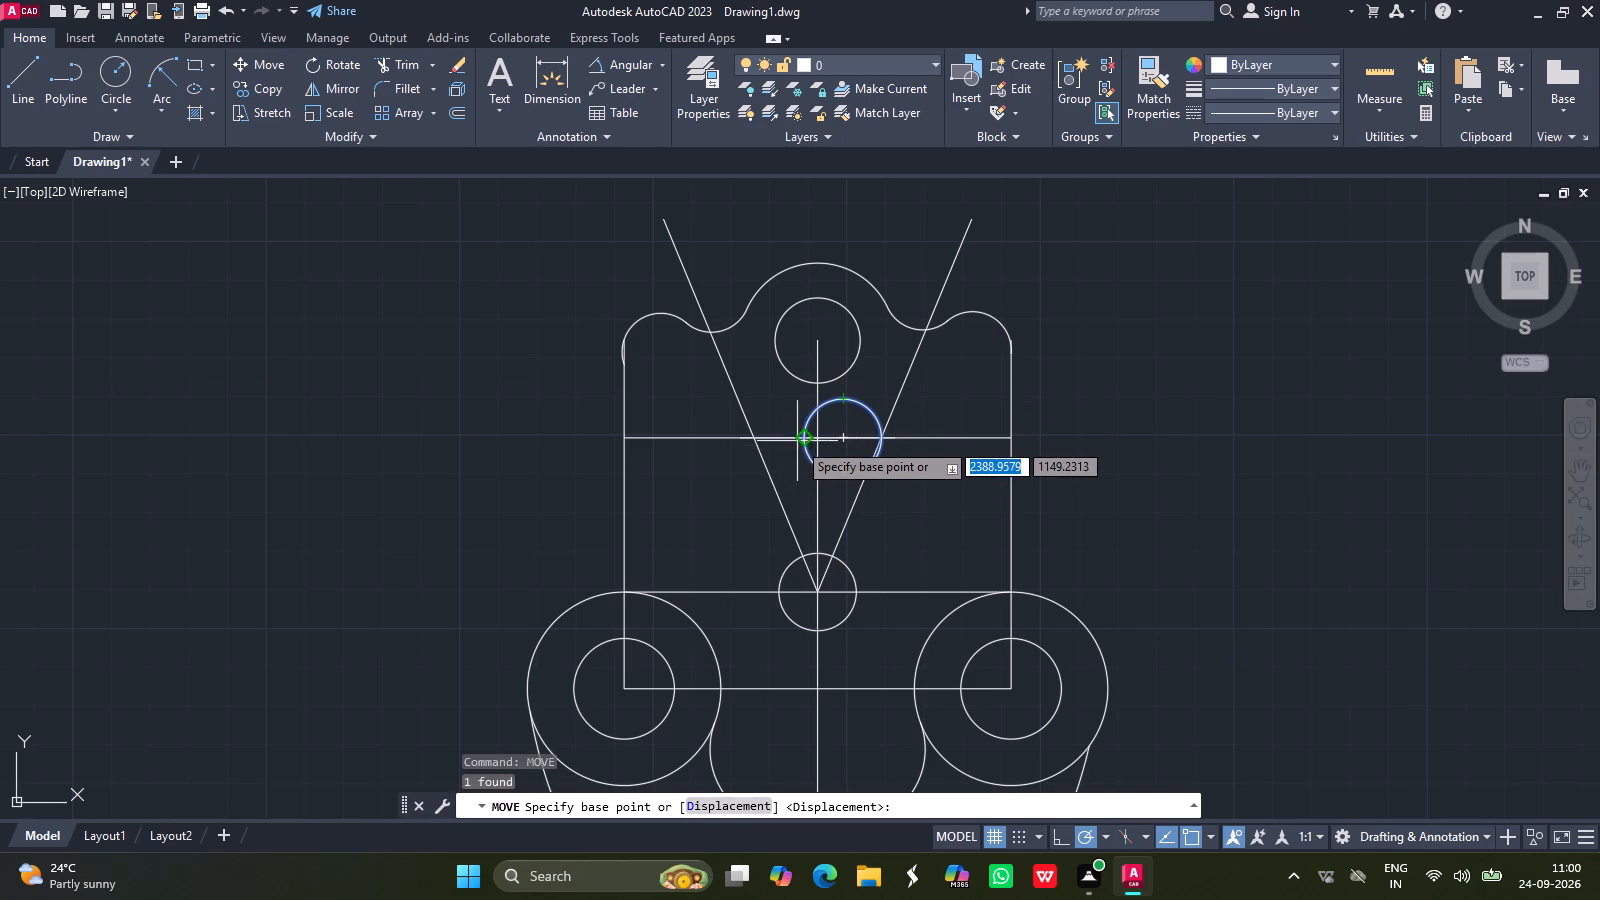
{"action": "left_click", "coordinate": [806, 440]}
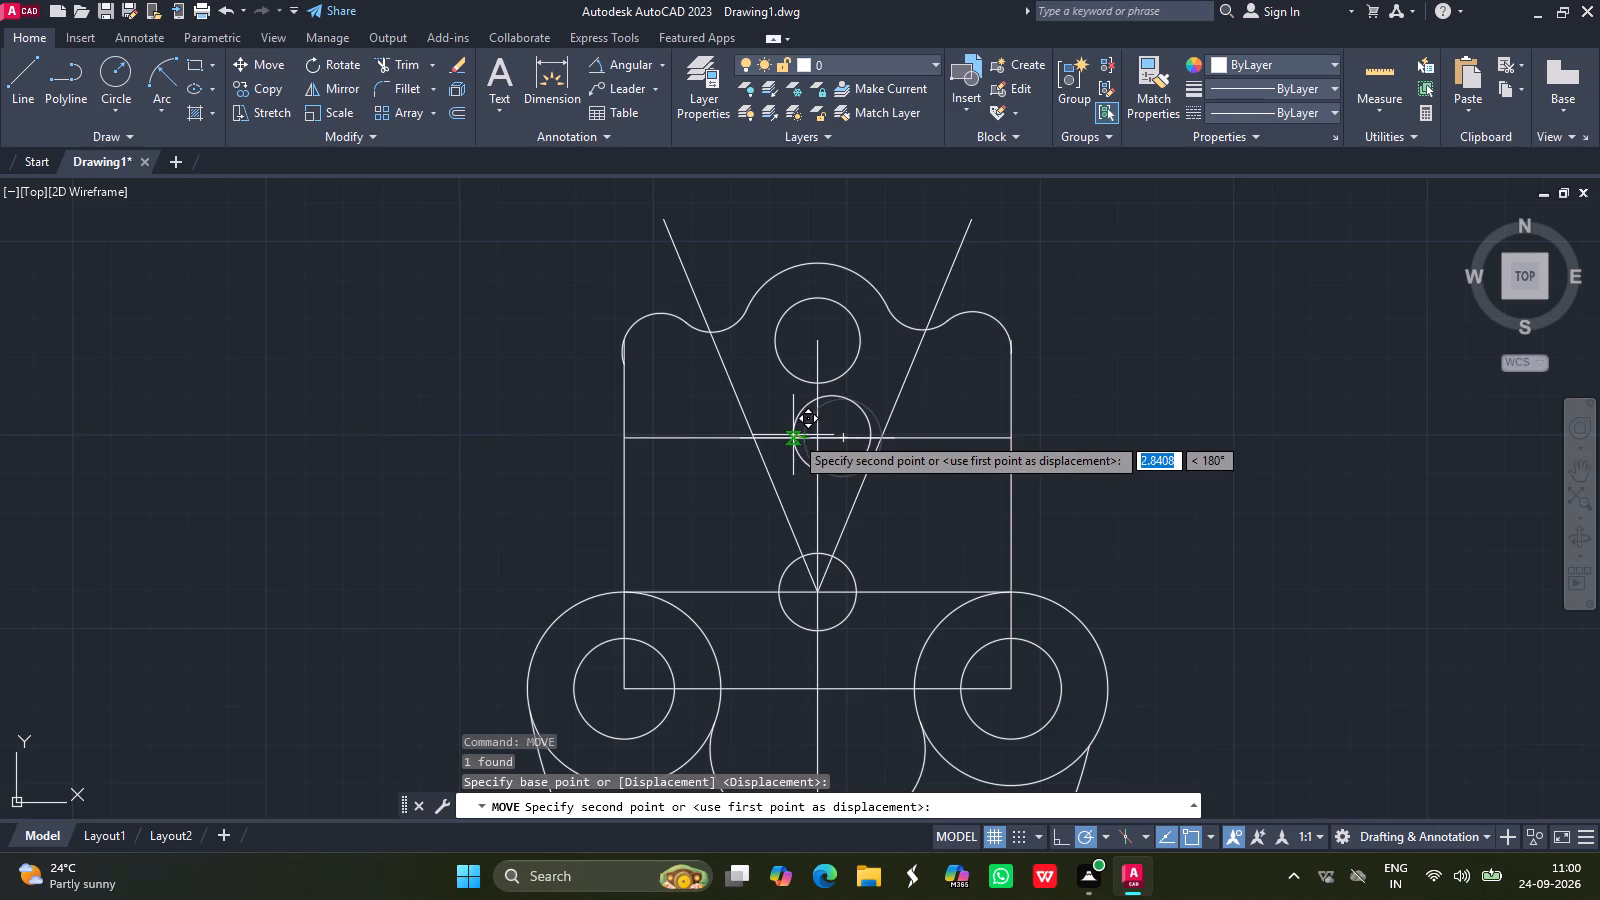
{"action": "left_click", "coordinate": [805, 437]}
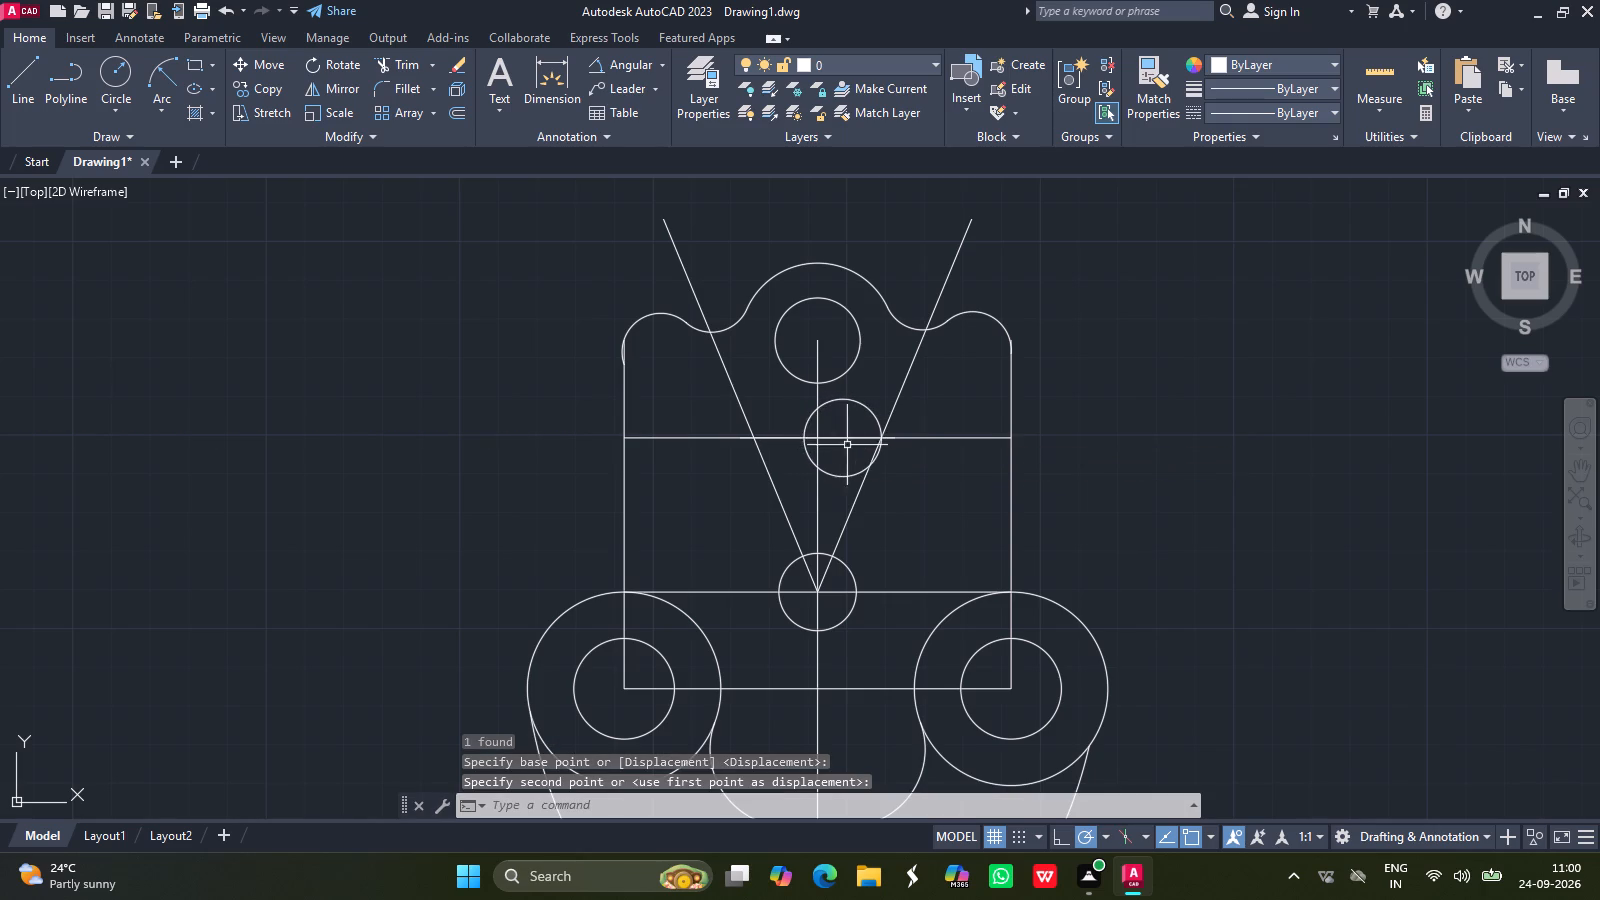
Draw a radius 10 circle centred on the upper horizontal line, about 10 units left of the vertical centre line.
{"action": "left_click", "coordinate": [112, 63]}
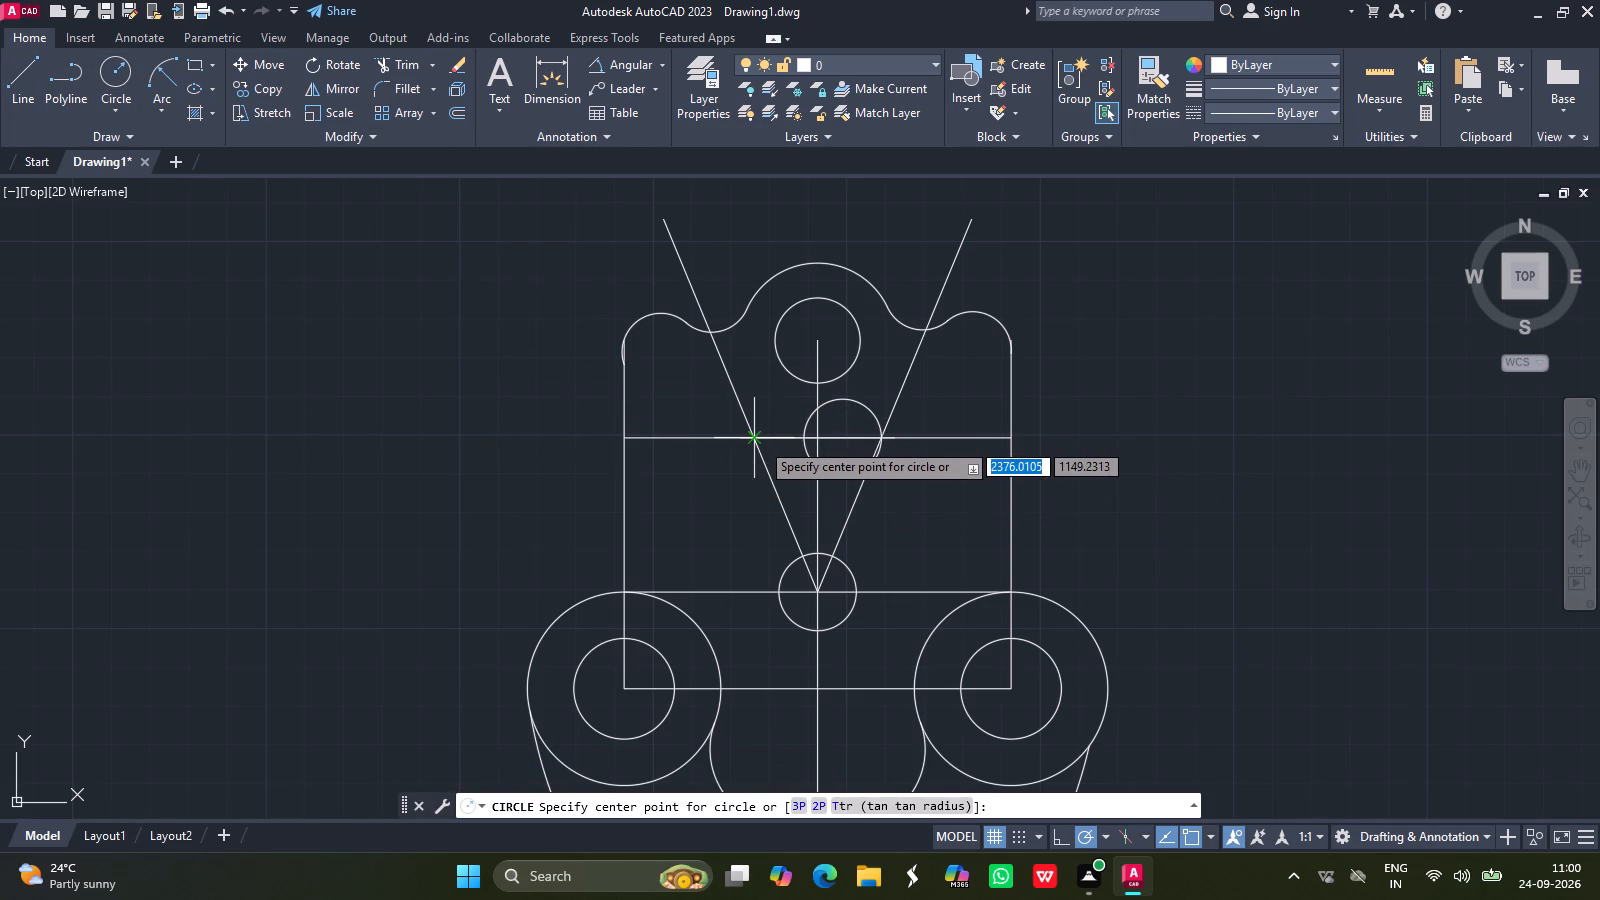
{"action": "left_click_drag", "start_coordinate": [783, 440], "coordinate": [775, 387]}
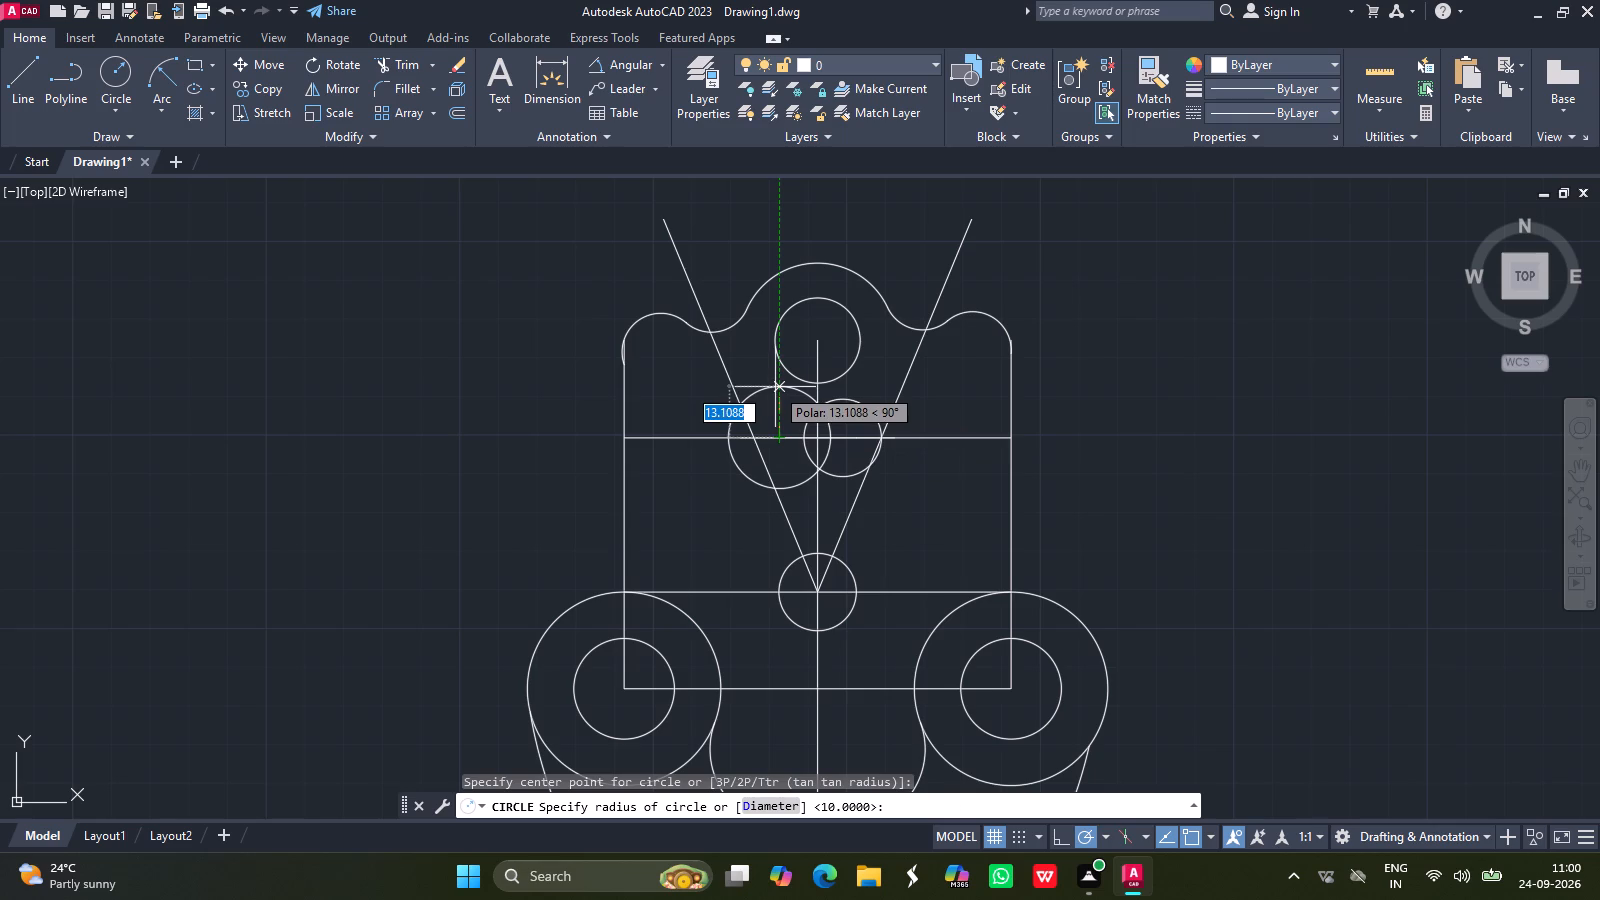
{"action": "type", "text": "10"}
{"action": "key", "text": "Return"}
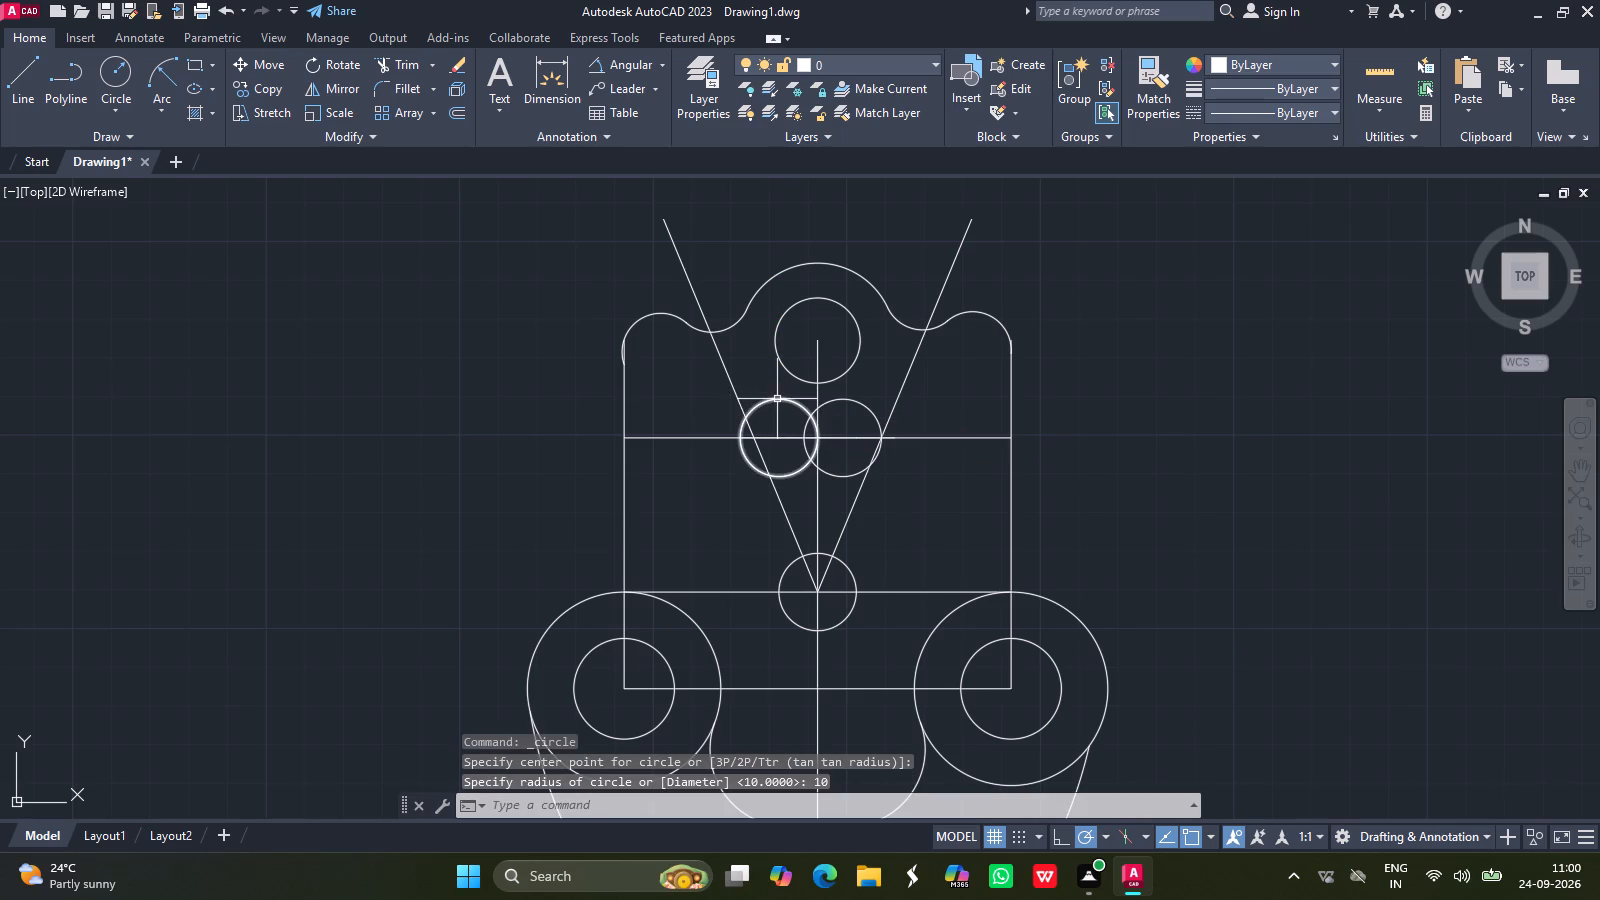
Move the new left circle about 4 units right along the upper horizontal line, just inside the left slanted line.
{"action": "left_click", "coordinate": [777, 398]}
{"action": "type", "text": "move"}
{"action": "key", "text": "Return"}
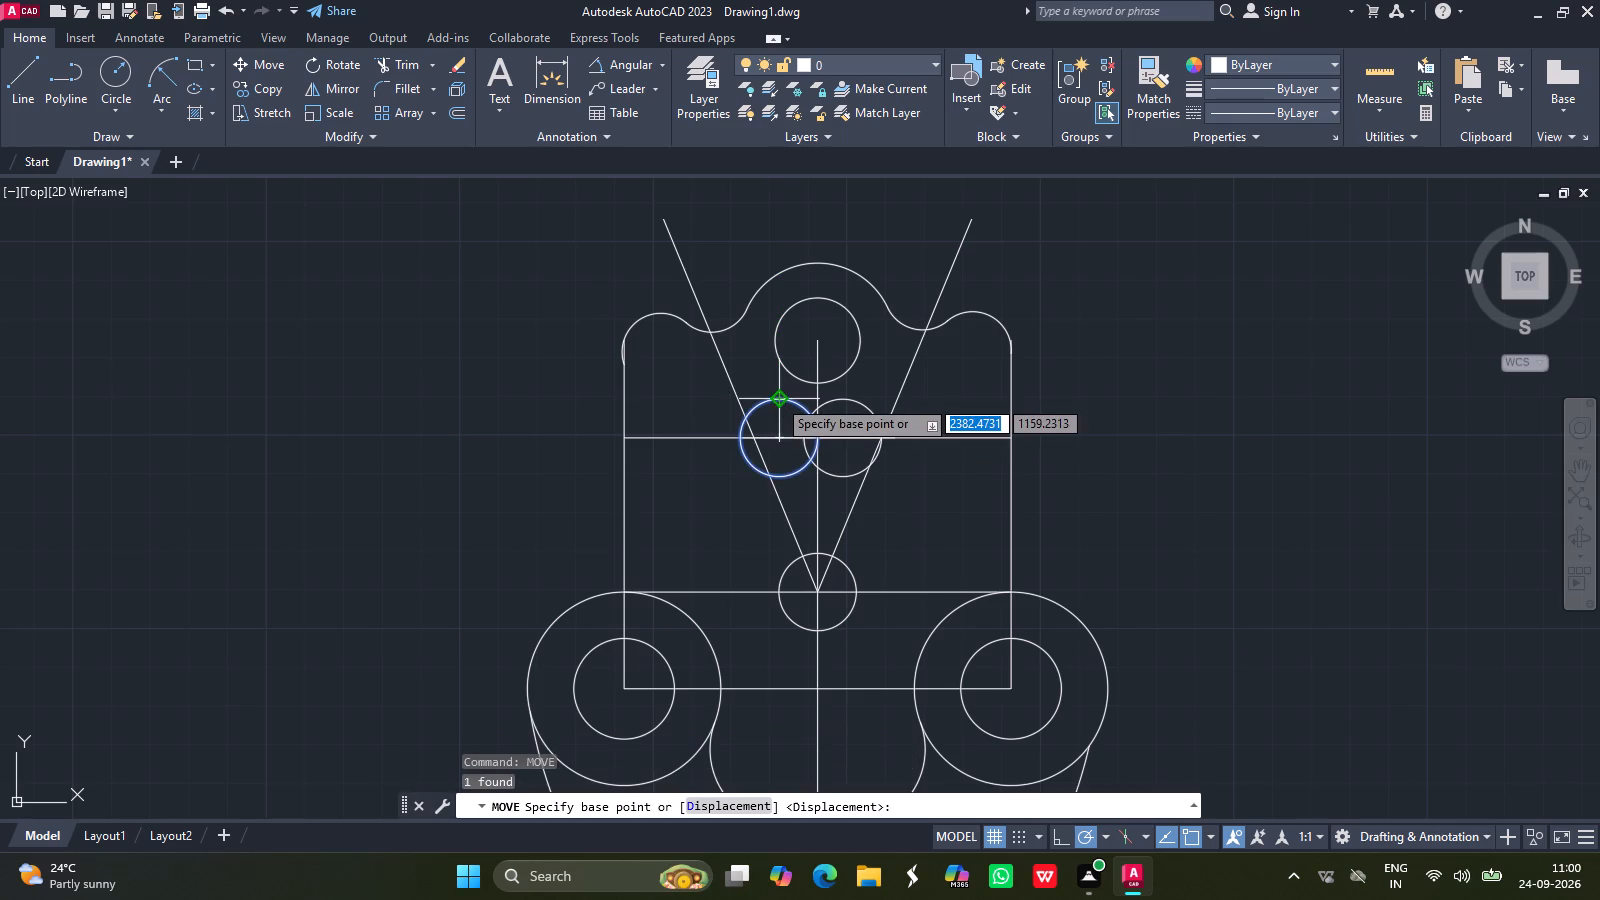
{"action": "left_click_drag", "start_coordinate": [778, 434], "coordinate": [791, 435]}
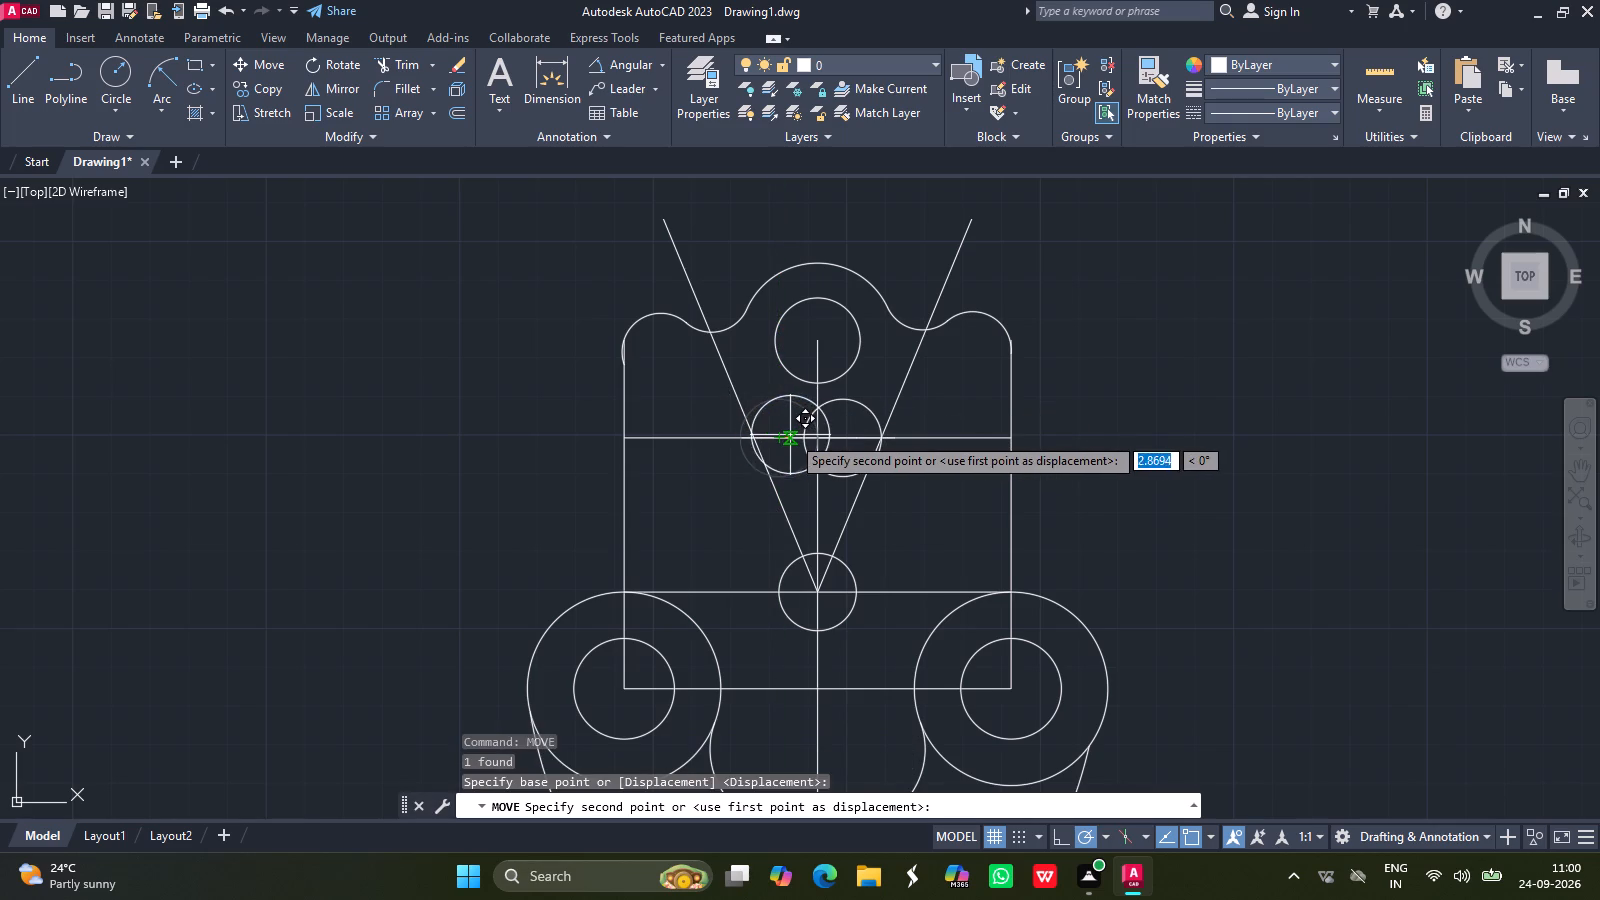
{"action": "left_click_drag", "start_coordinate": [791, 435], "coordinate": [794, 436]}
{"action": "left_click", "coordinate": [794, 436]}
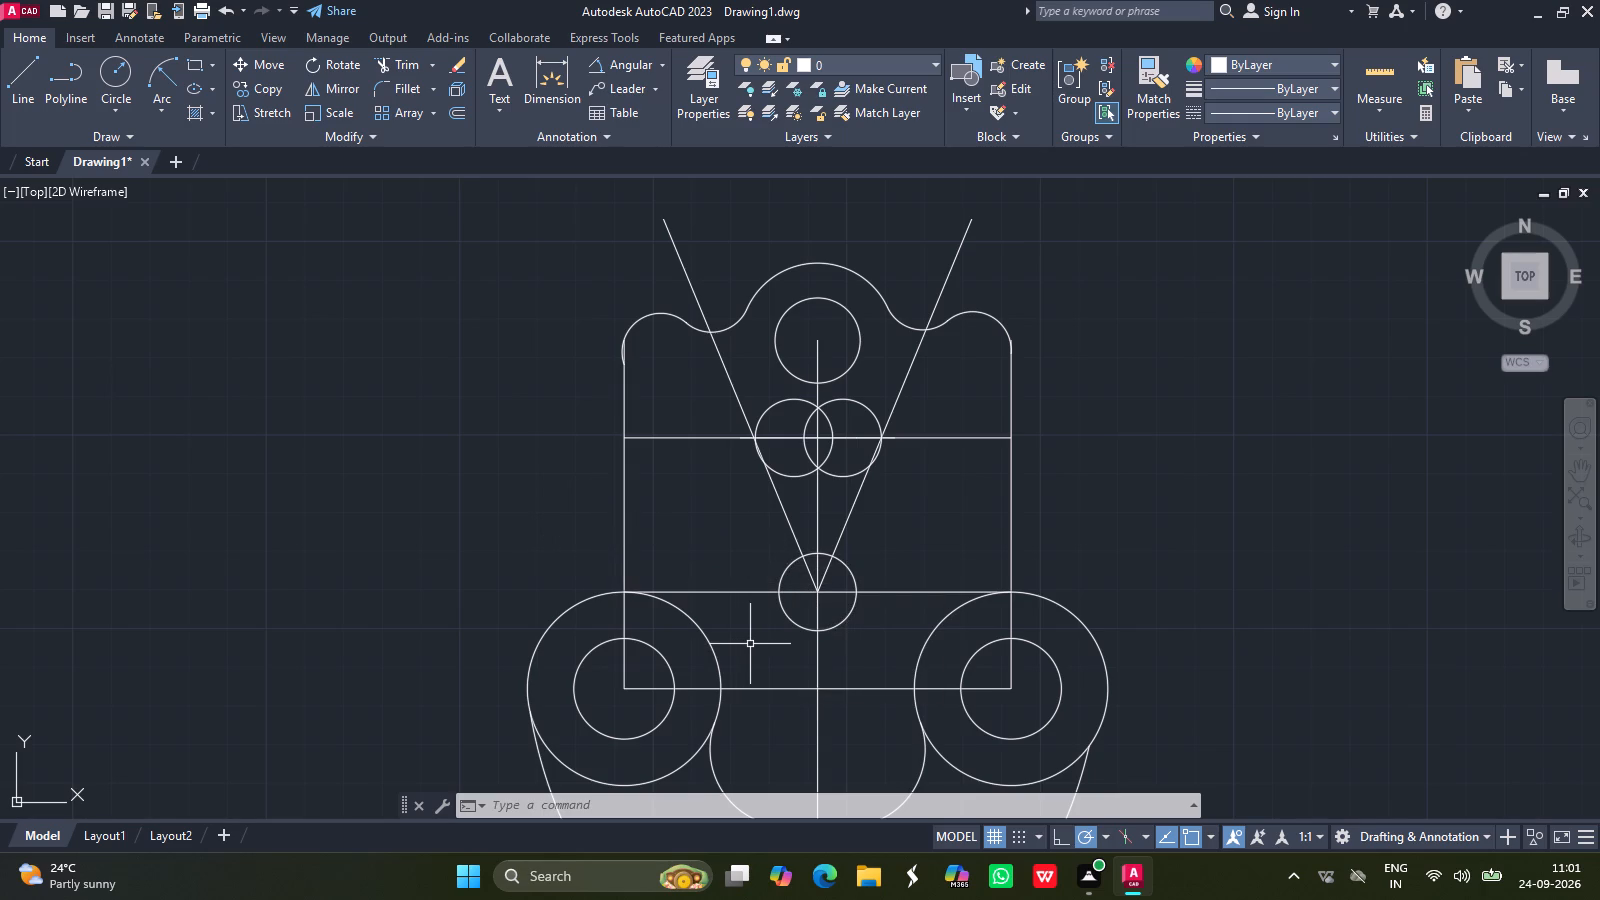
Move the radius 10 circle at the slanted lines' meeting point about 26 units up along the vertical centre line.
{"action": "left_click", "coordinate": [787, 574]}
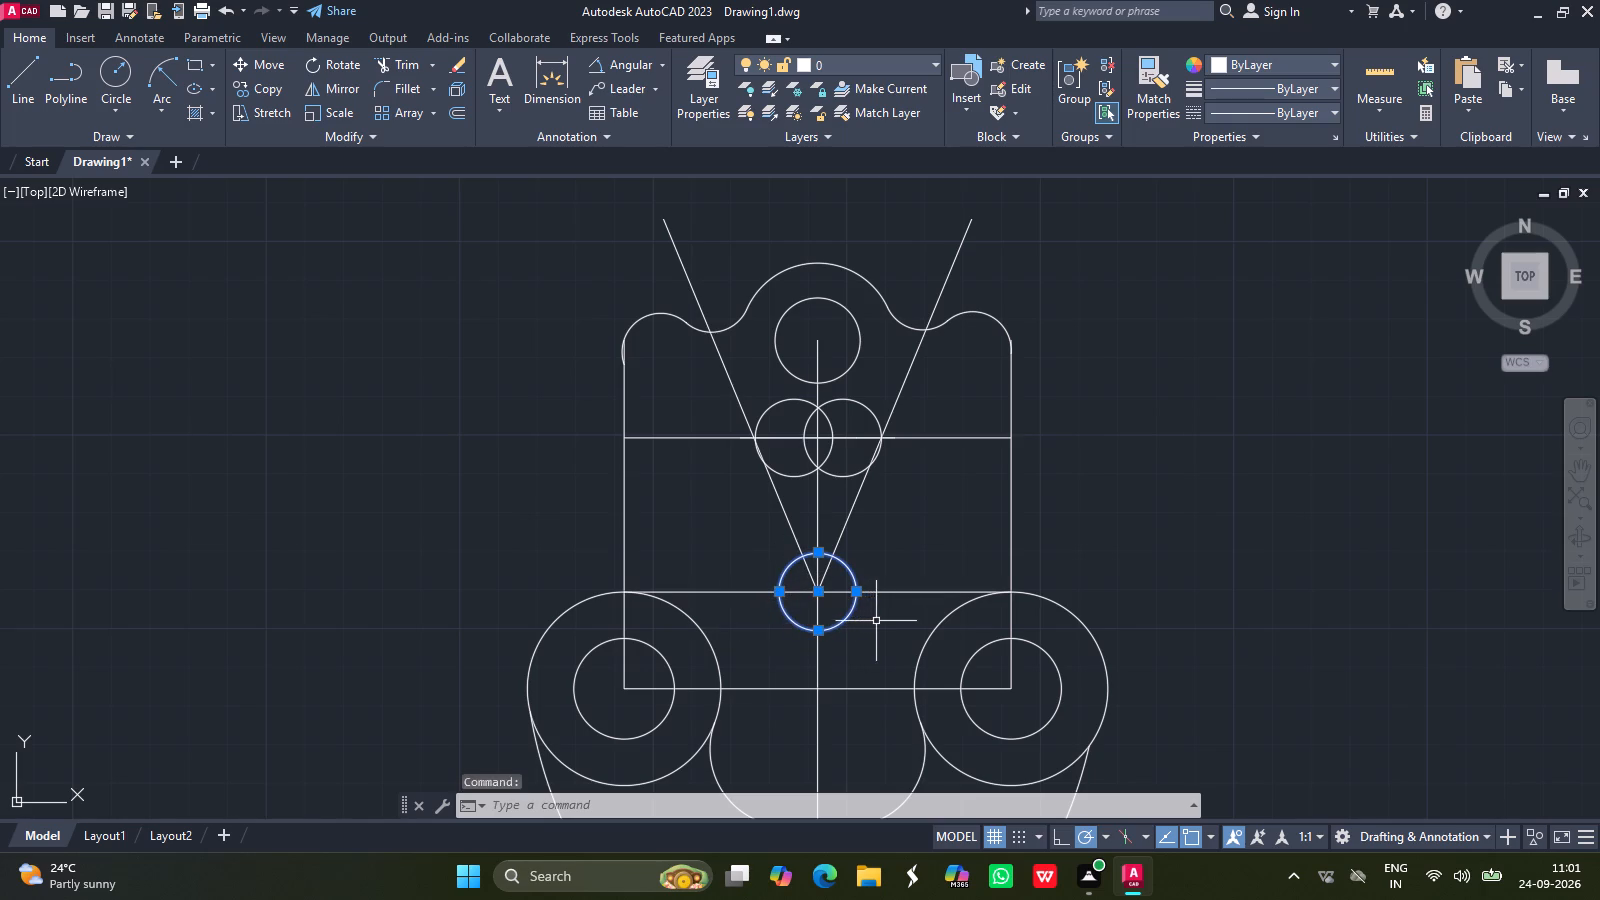
{"action": "type", "text": "move"}
{"action": "key", "text": "Return"}
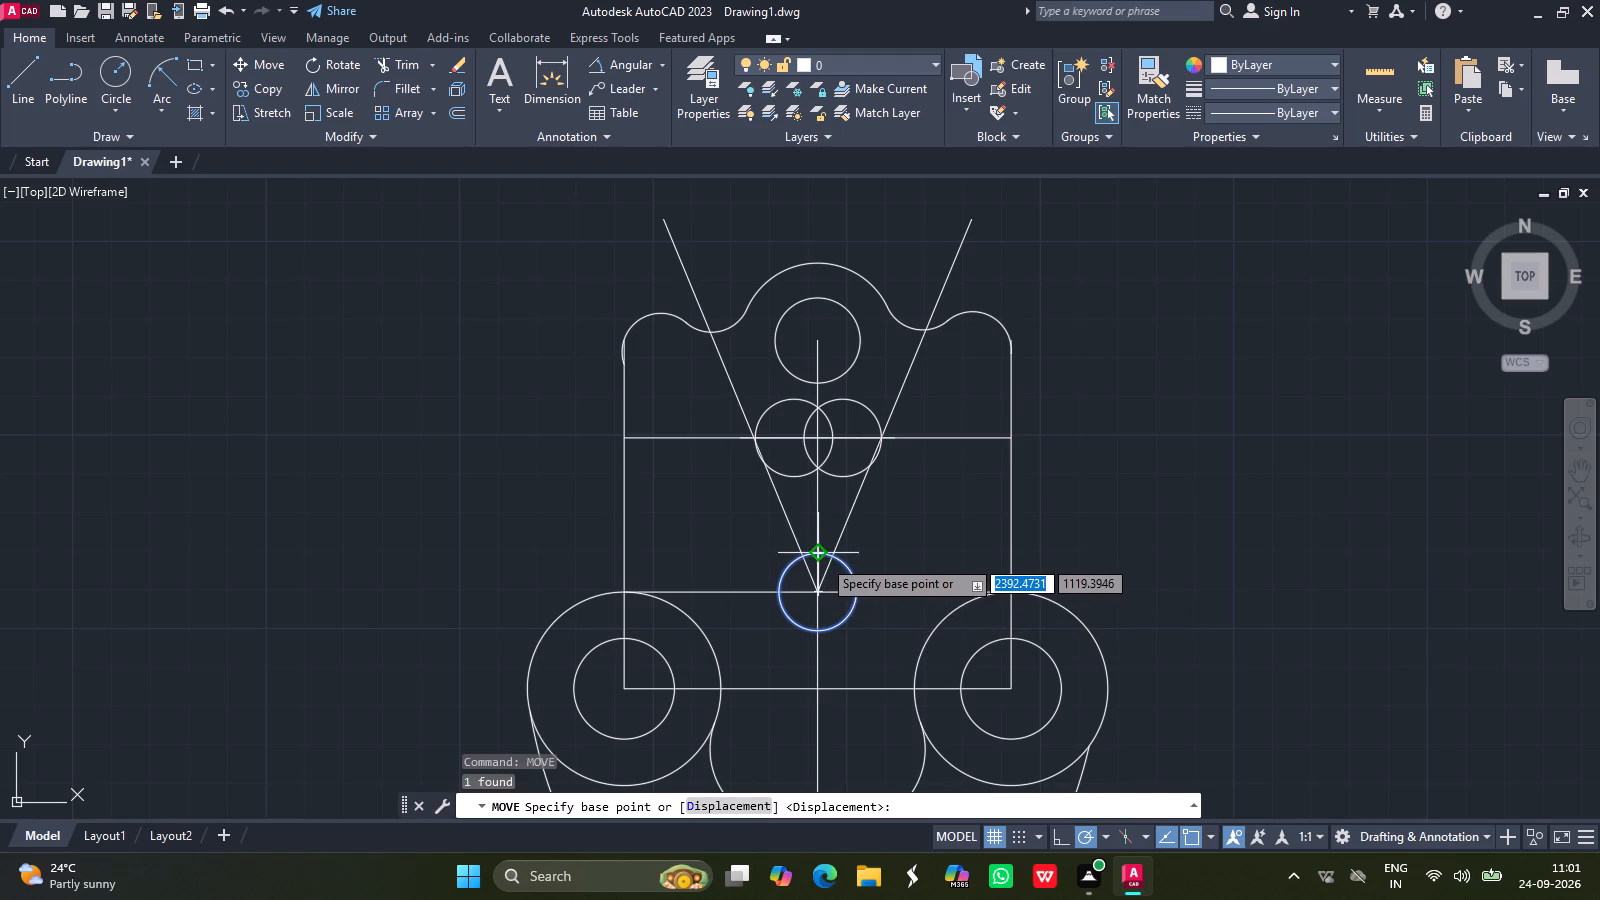
{"action": "left_click_drag", "start_coordinate": [822, 558], "coordinate": [824, 487]}
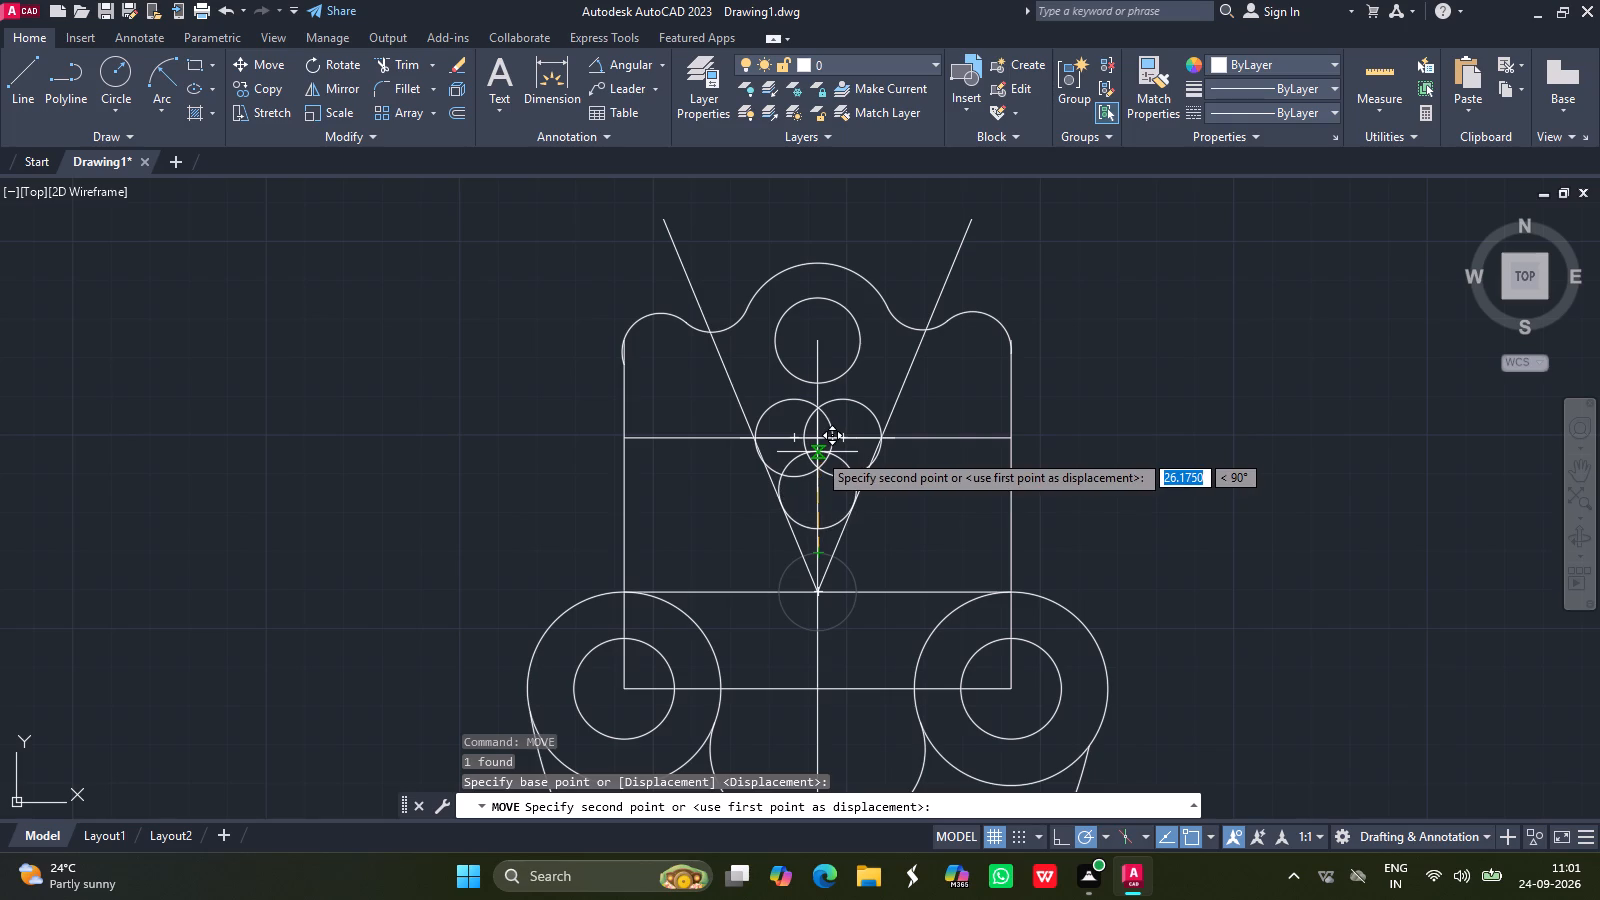
{"action": "left_click", "coordinate": [816, 453]}
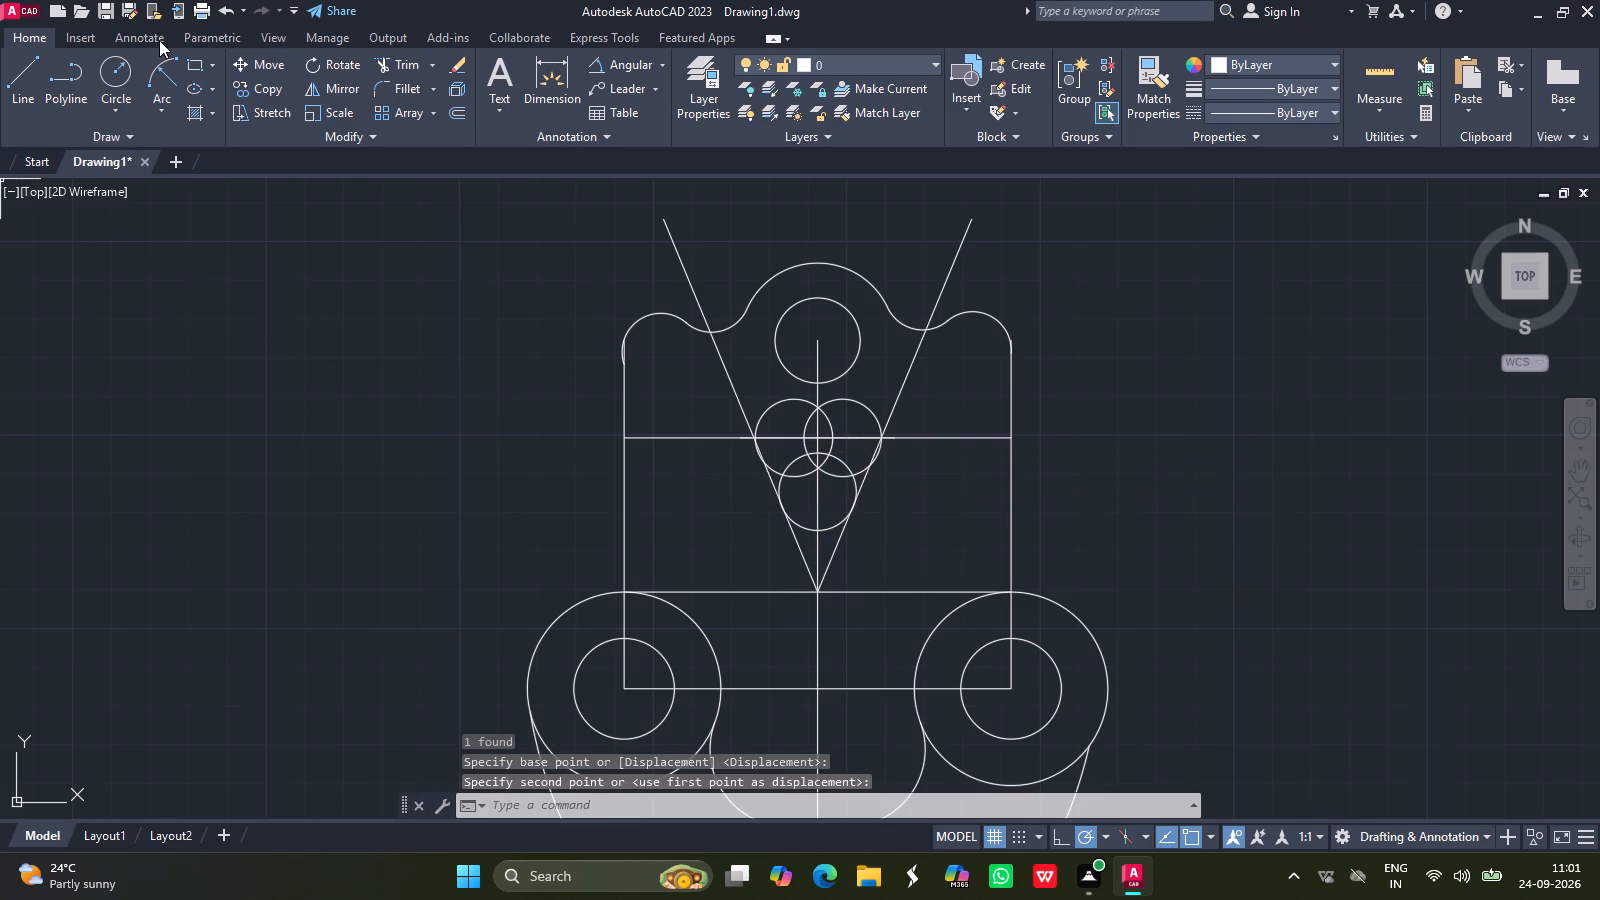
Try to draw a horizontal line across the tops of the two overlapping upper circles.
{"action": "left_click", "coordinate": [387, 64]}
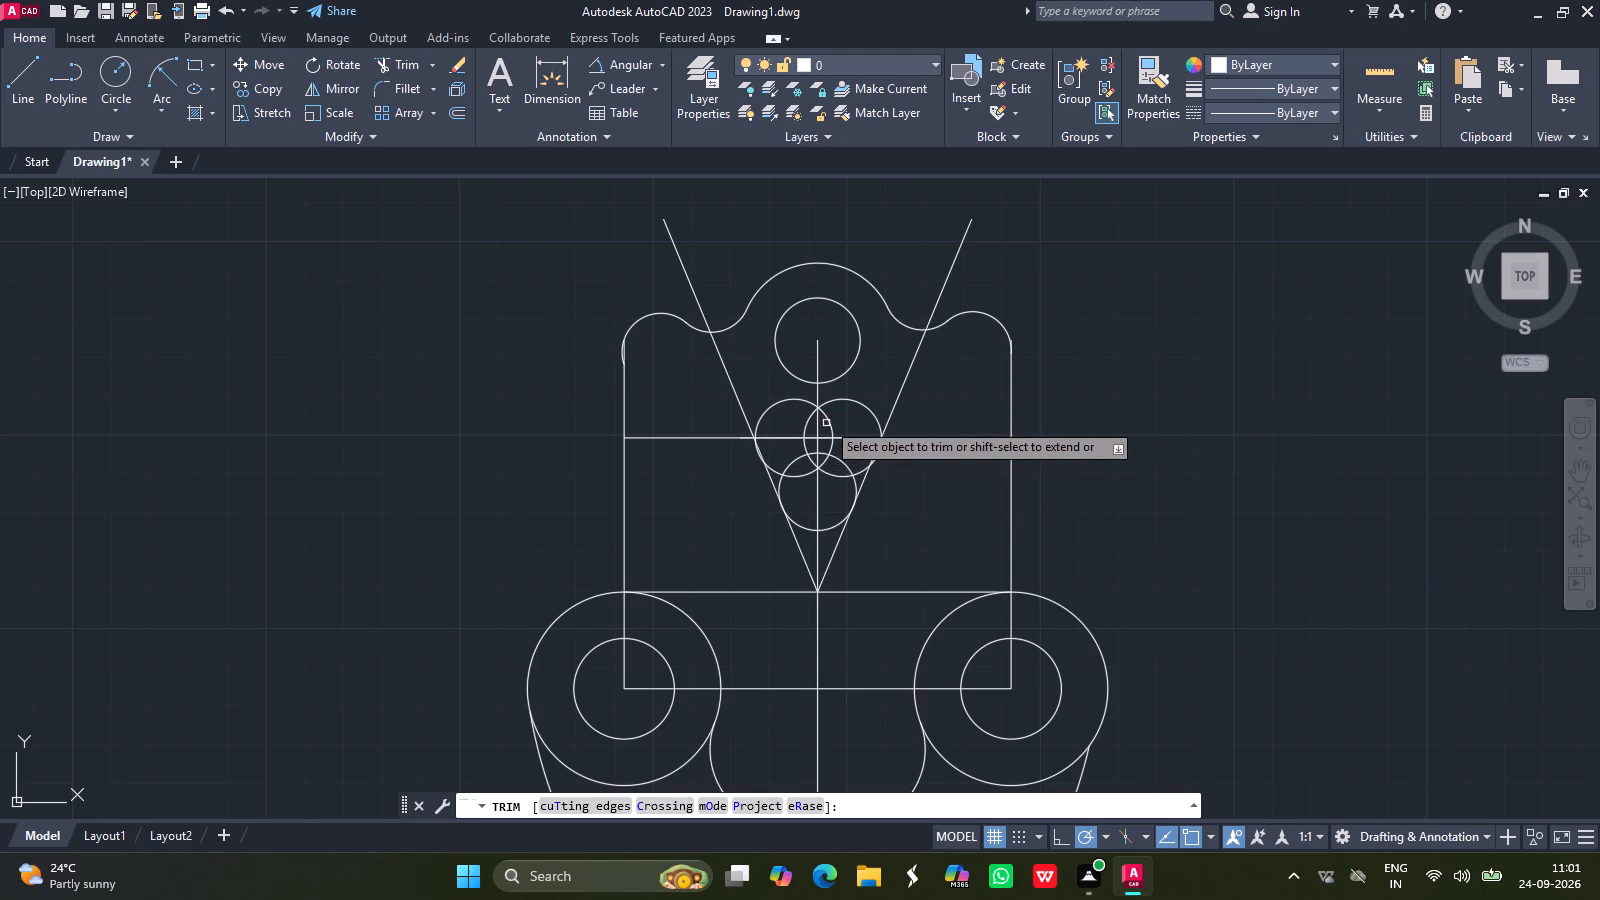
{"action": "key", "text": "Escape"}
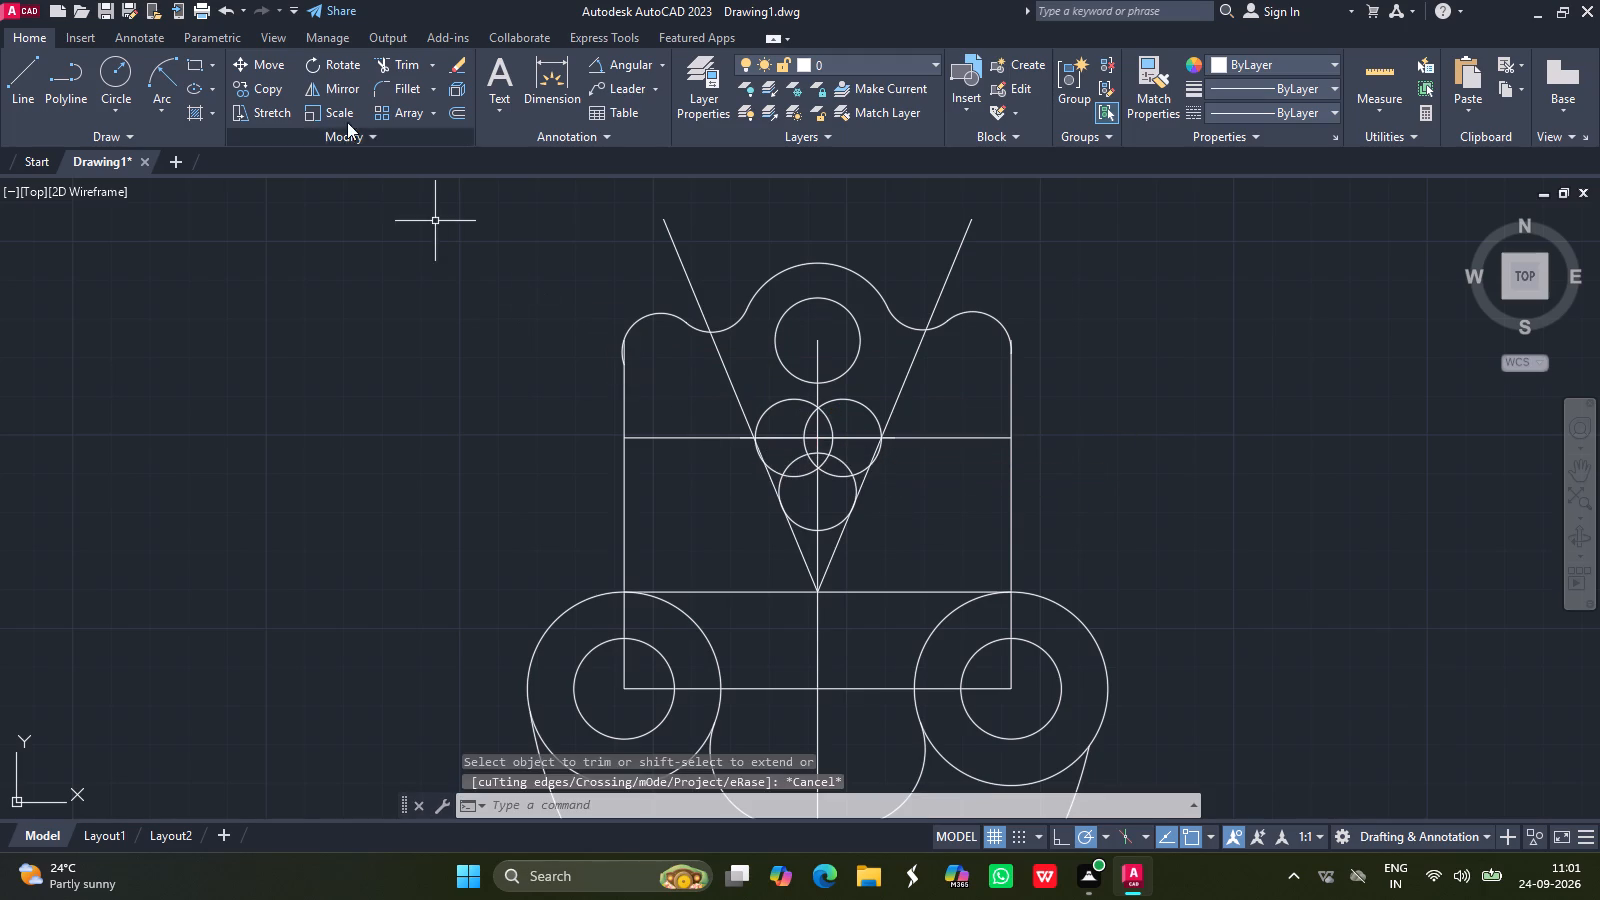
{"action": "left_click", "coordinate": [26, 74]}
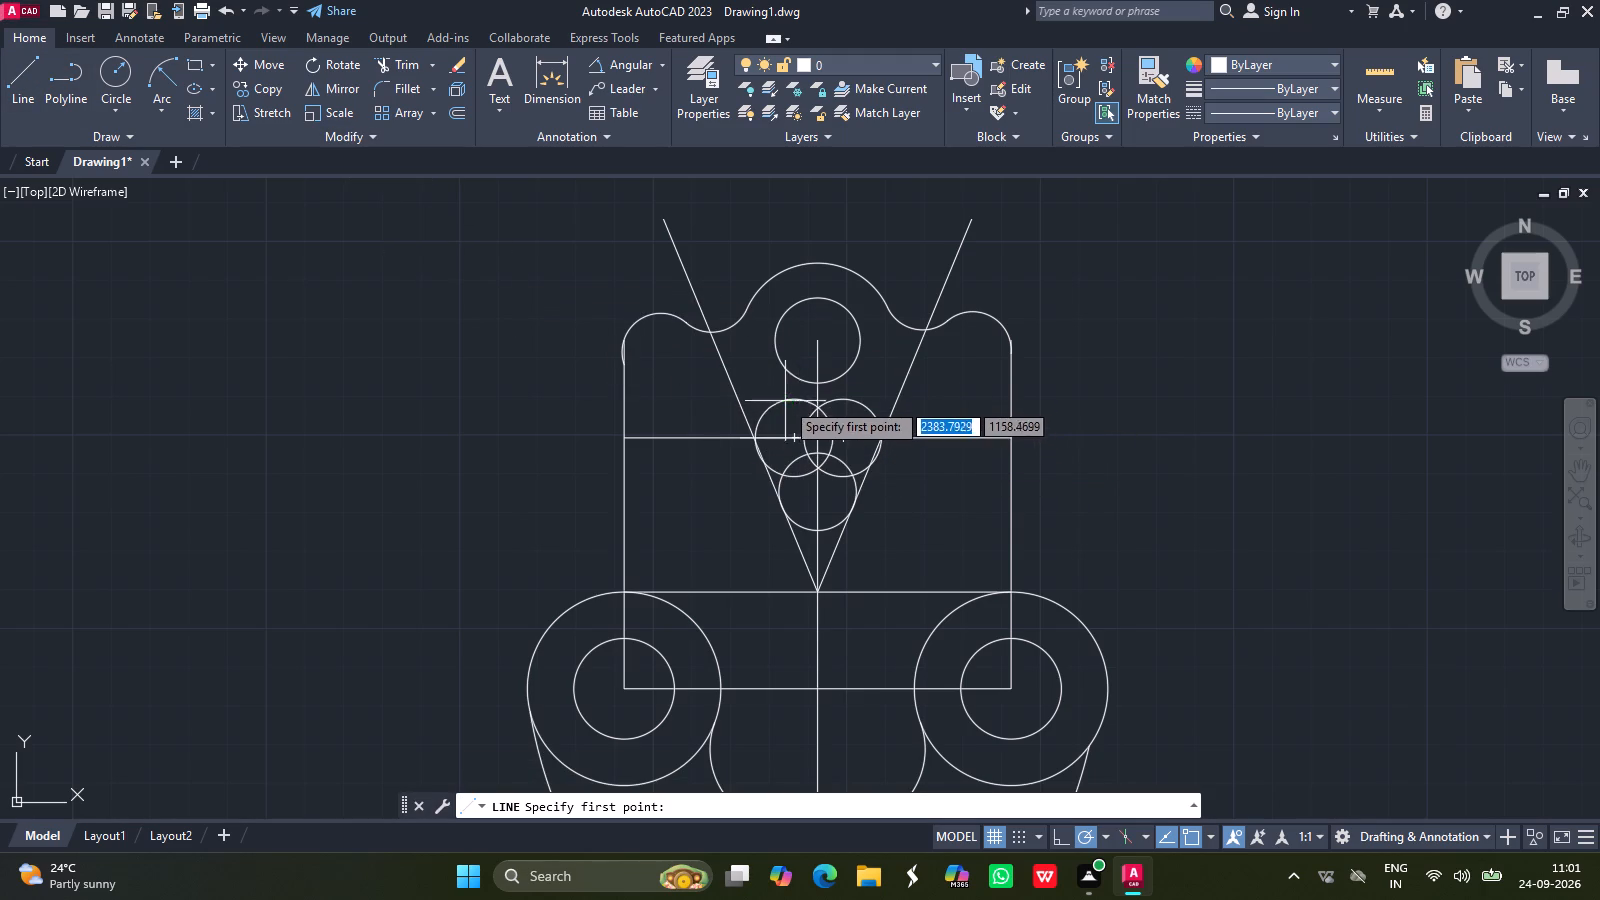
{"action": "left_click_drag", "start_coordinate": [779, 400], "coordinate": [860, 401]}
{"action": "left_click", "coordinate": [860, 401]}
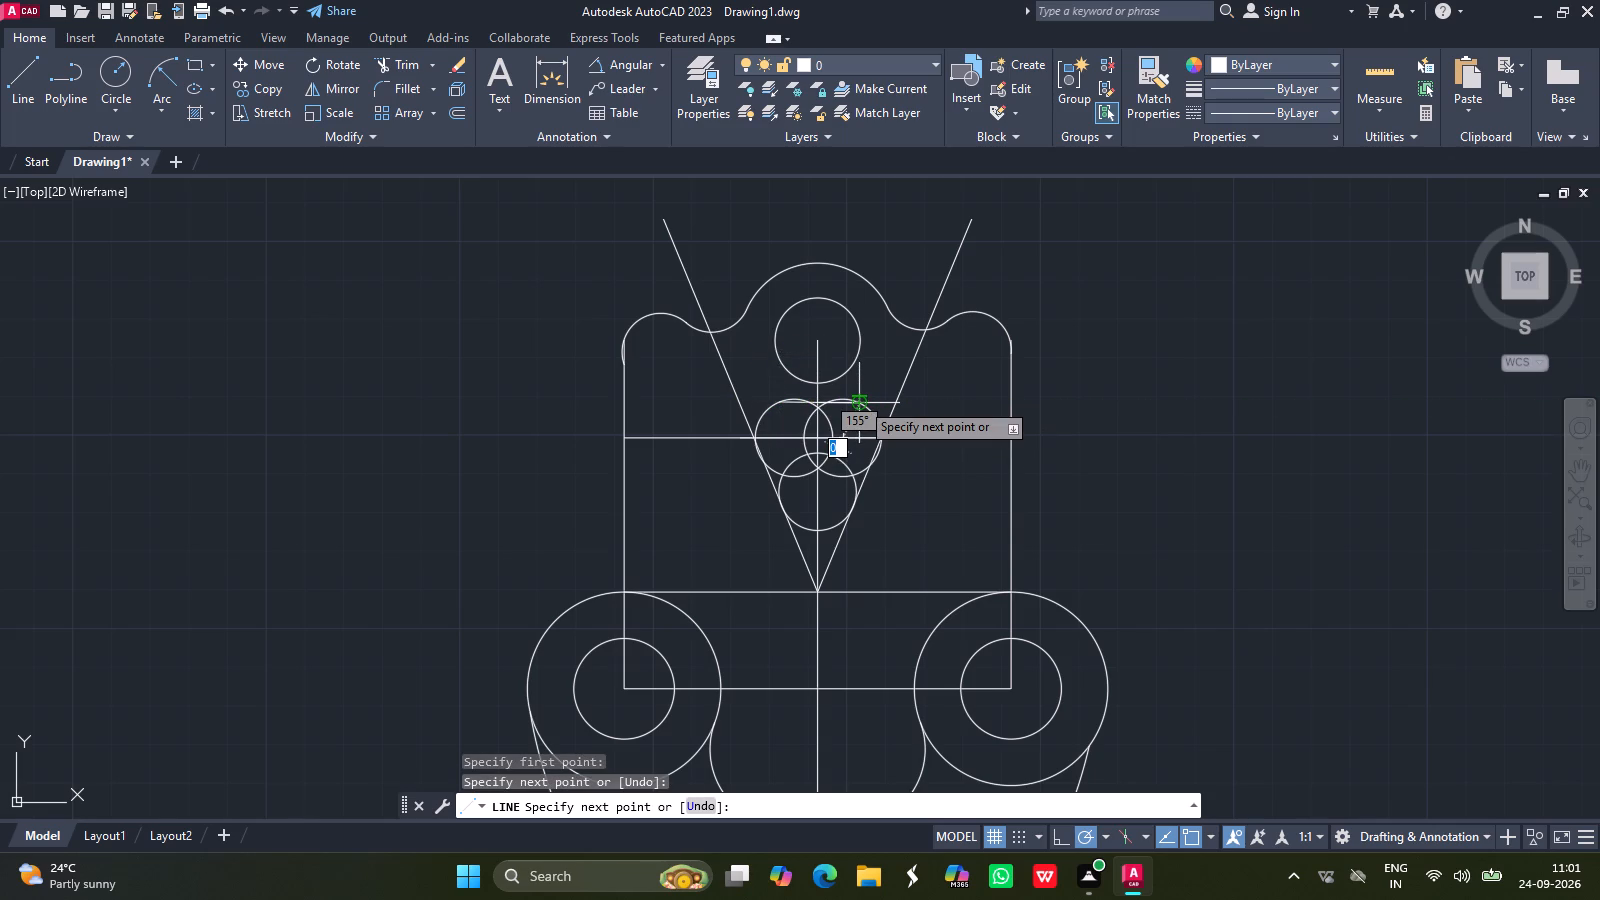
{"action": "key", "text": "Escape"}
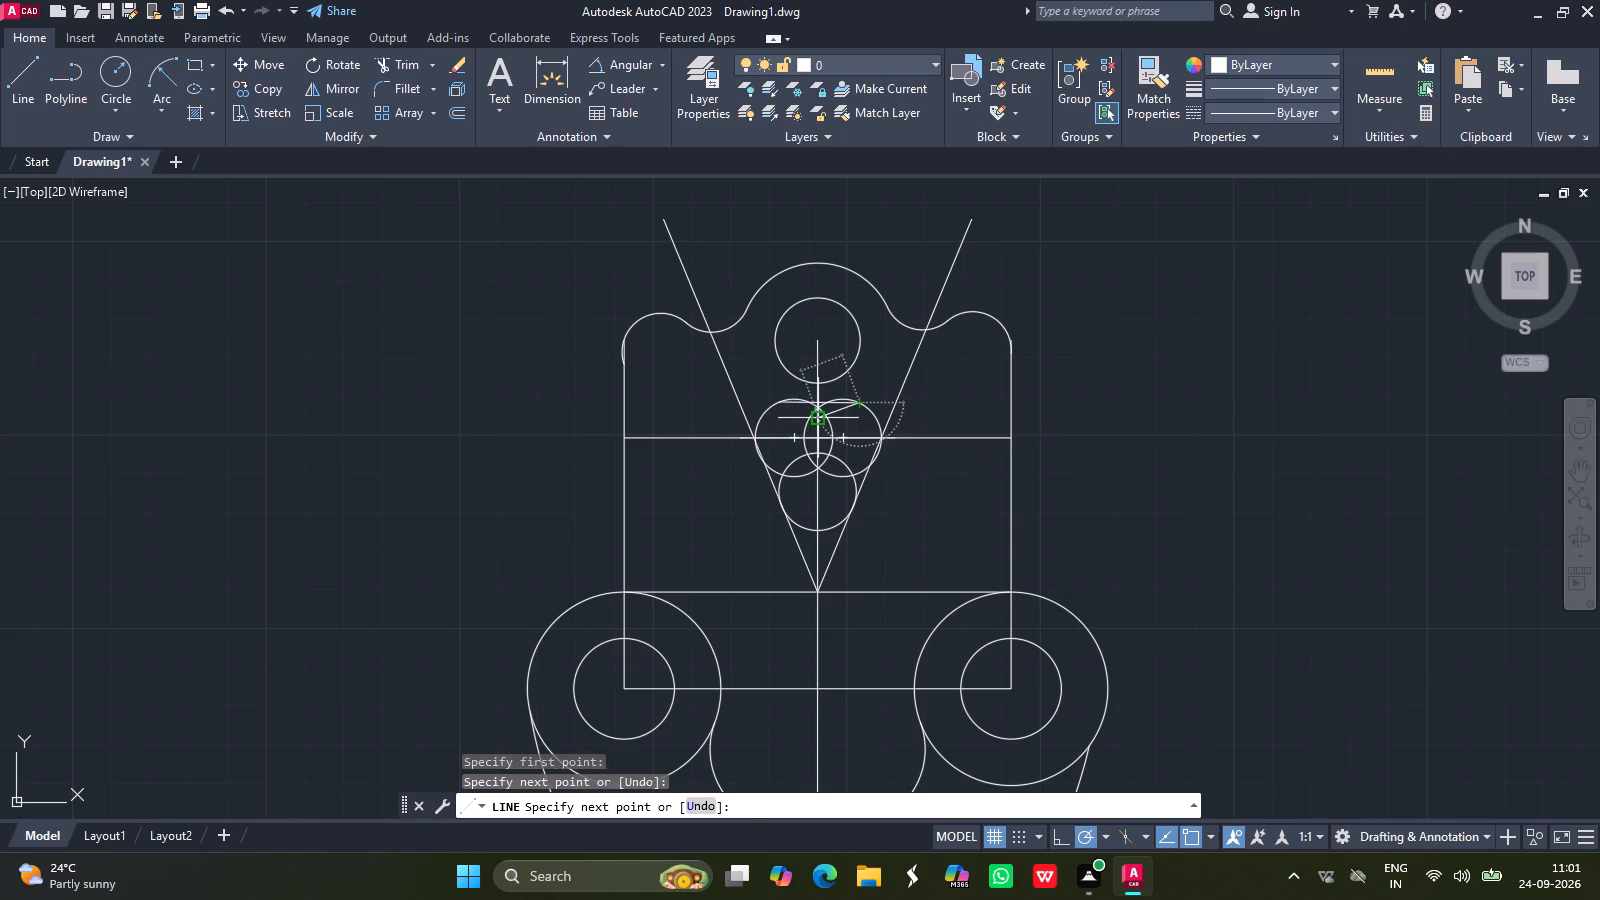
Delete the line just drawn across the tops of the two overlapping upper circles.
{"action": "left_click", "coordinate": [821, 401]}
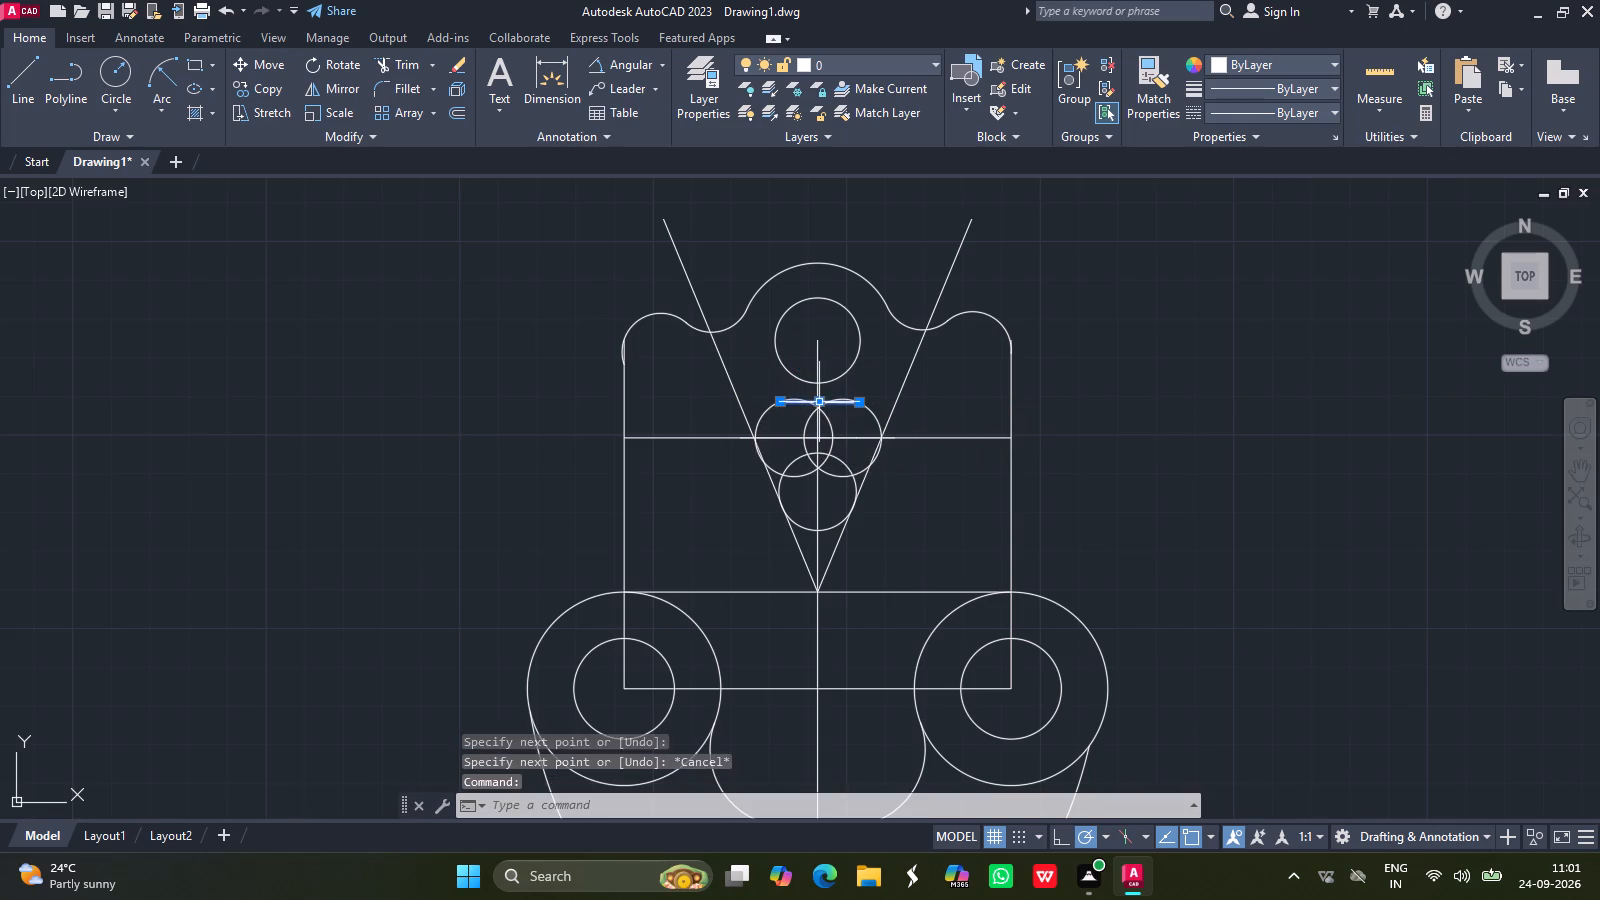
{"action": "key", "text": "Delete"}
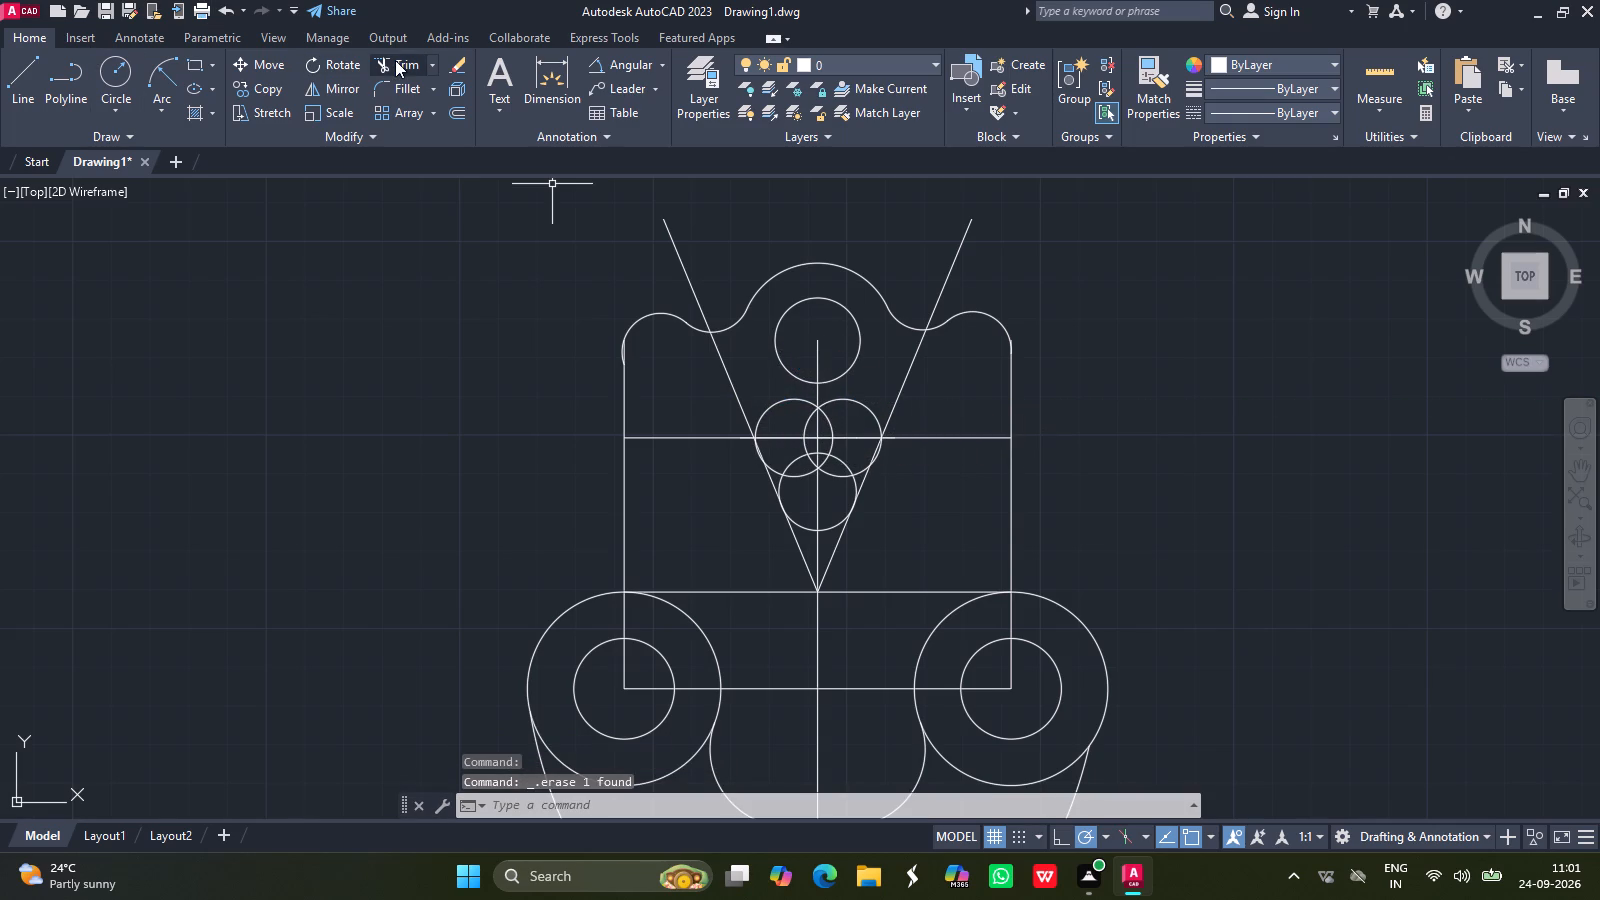
Draw a horizontal line joining the top quadrants of the two overlapping radius 10 circles.
{"action": "left_click", "coordinate": [18, 56]}
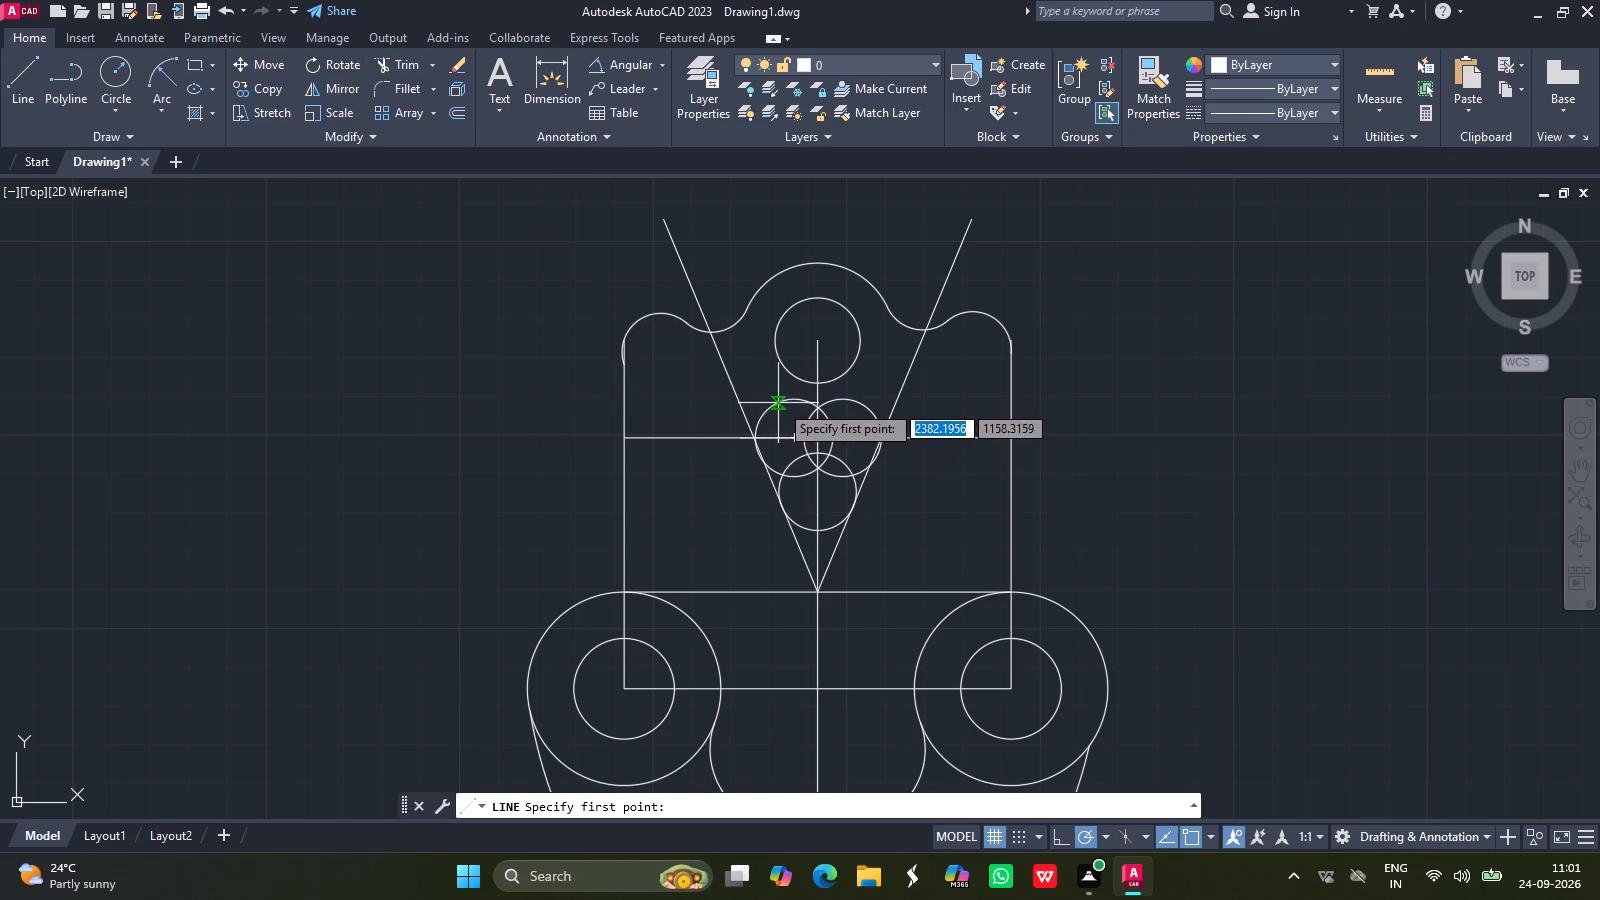
{"action": "left_click_drag", "start_coordinate": [785, 401], "coordinate": [852, 401]}
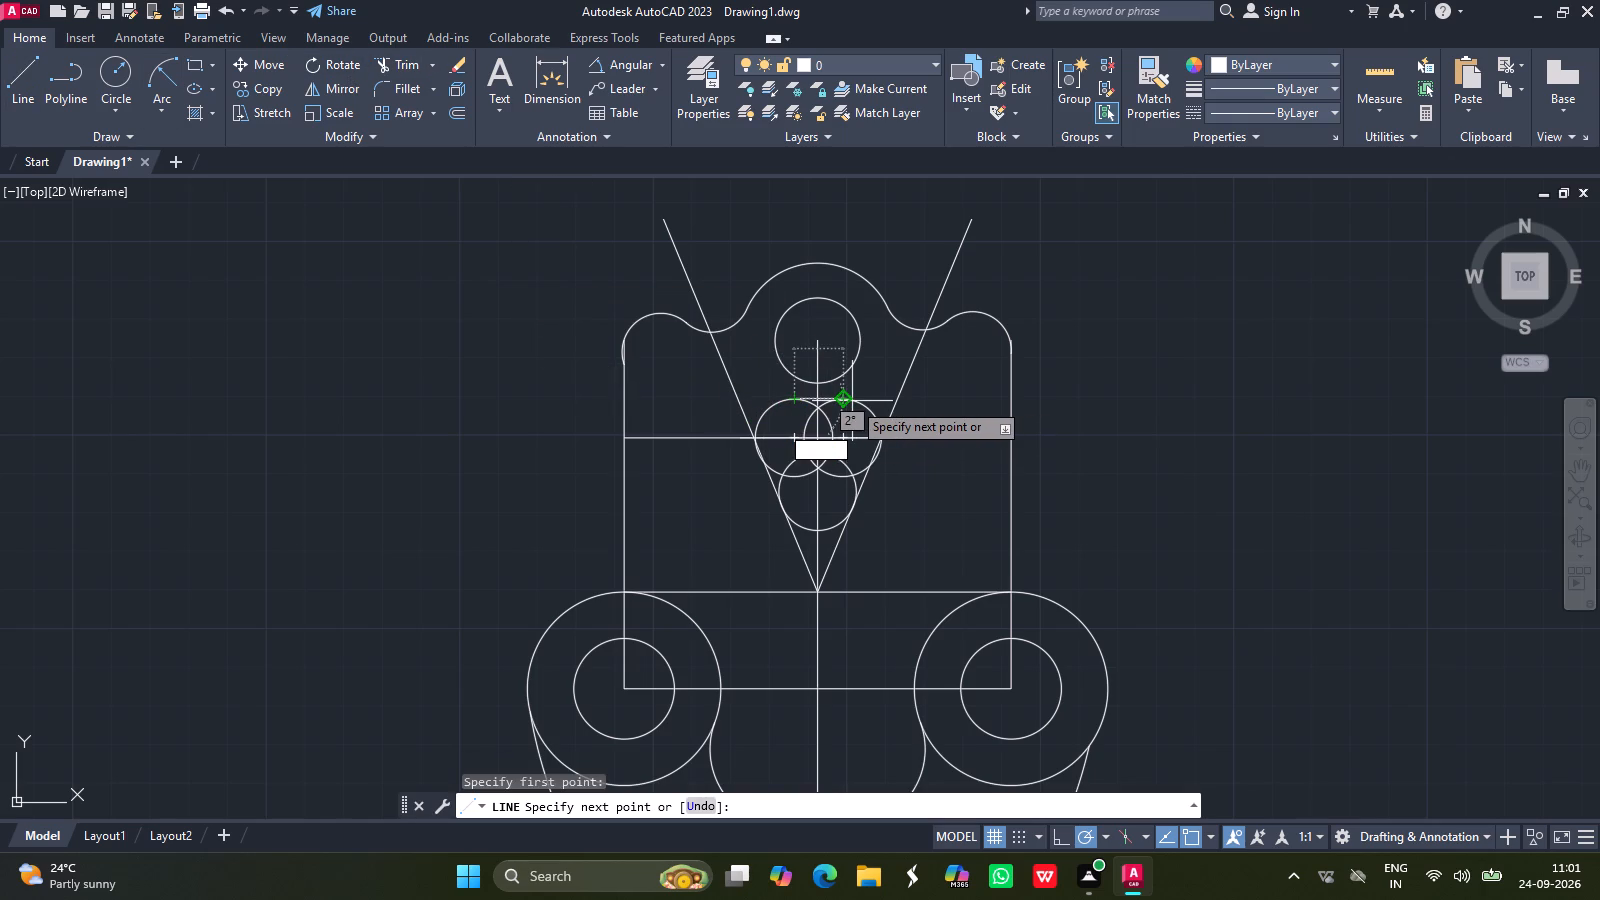
{"action": "left_click", "coordinate": [848, 400]}
{"action": "key", "text": "Return"}
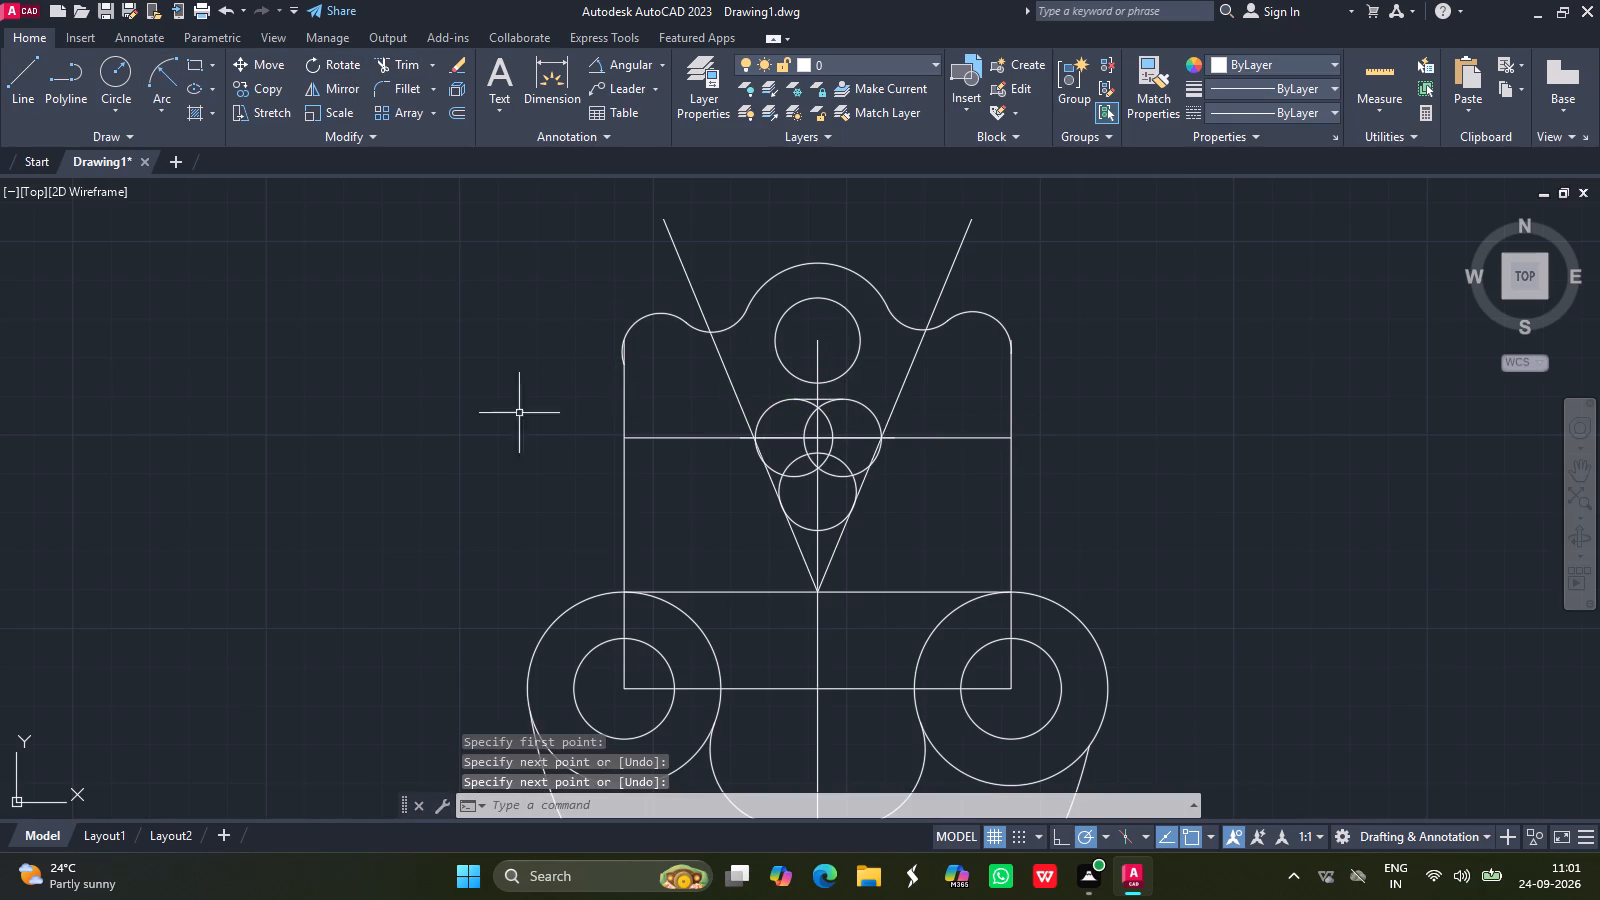
Draw the slot's left side line, about 20 units long, from the upper left circle down to the lower circle.
{"action": "left_click", "coordinate": [18, 79]}
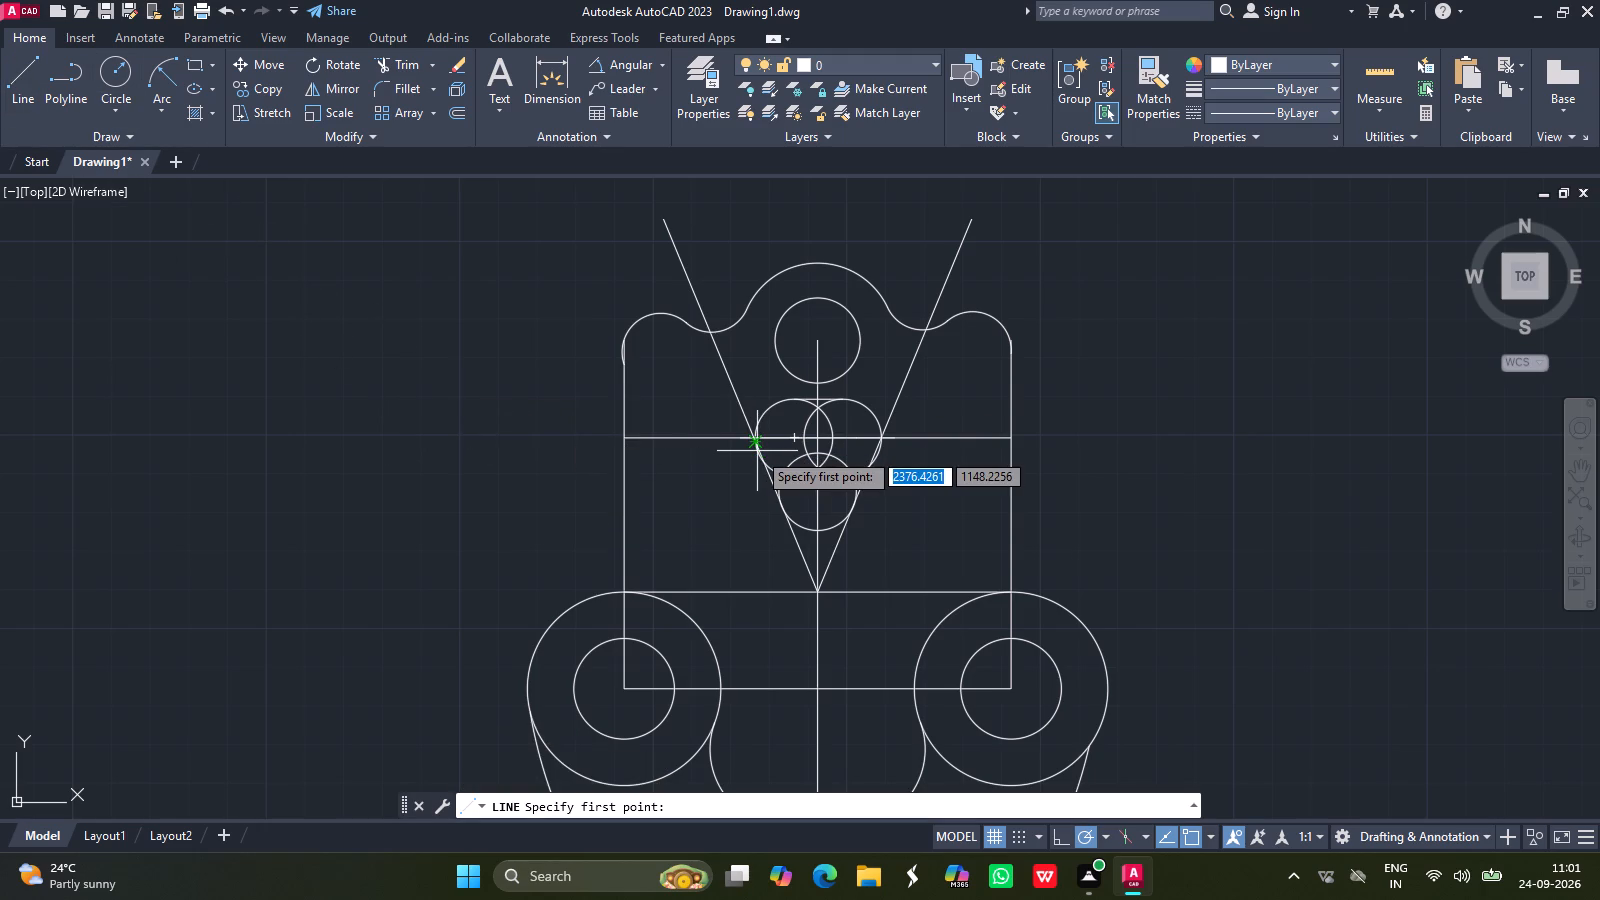
{"action": "left_click_drag", "start_coordinate": [757, 451], "coordinate": [784, 519]}
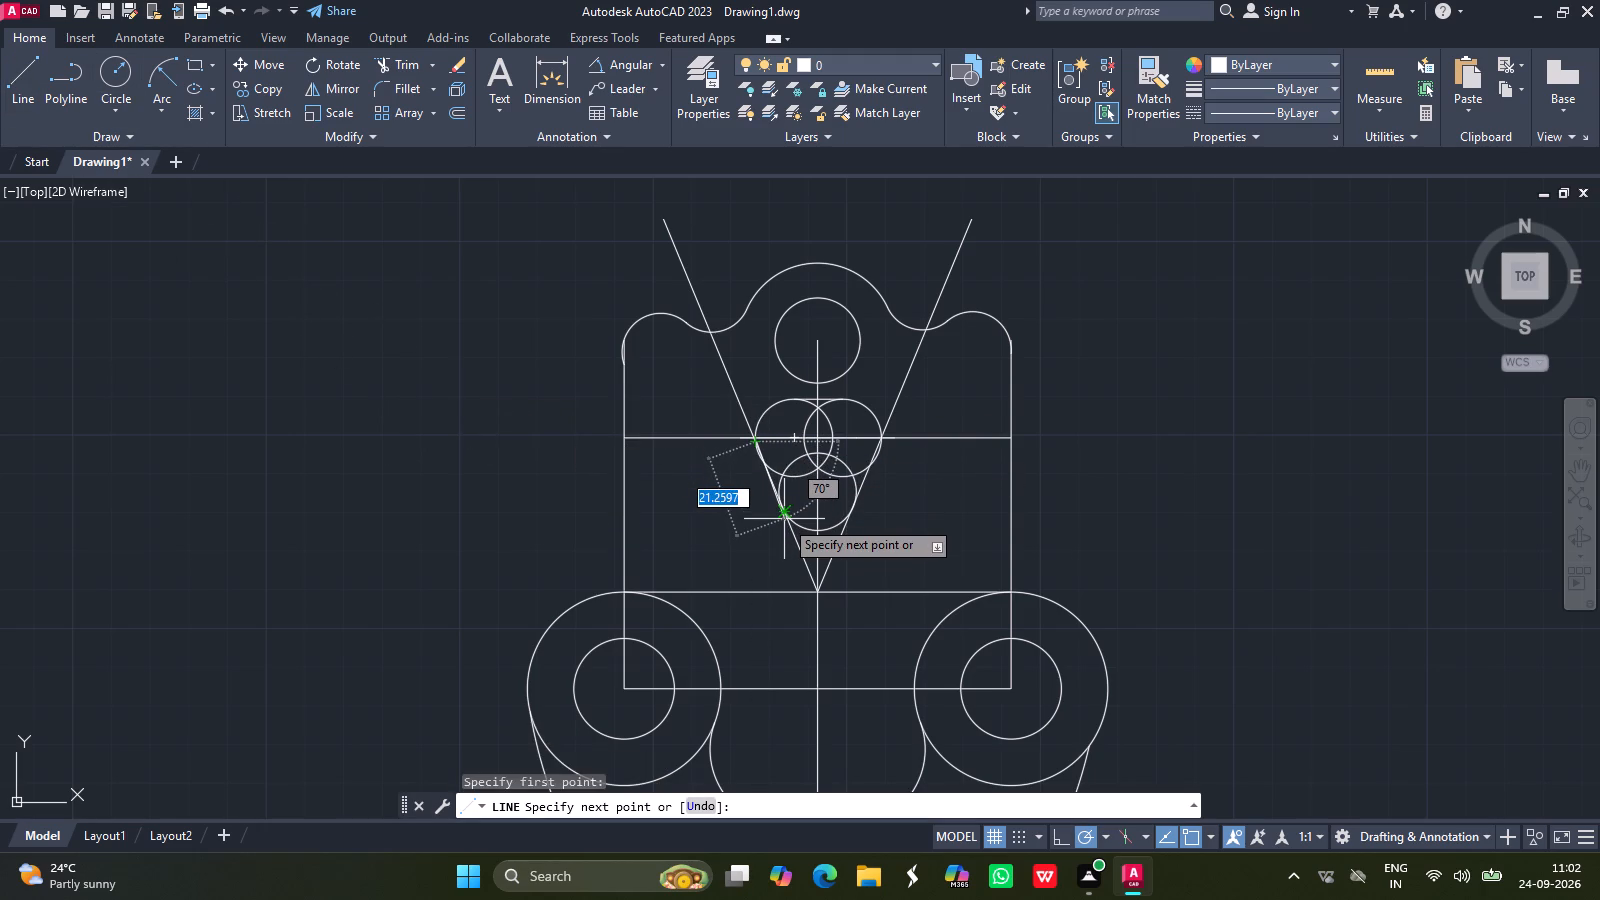
{"action": "left_click_drag", "start_coordinate": [784, 519], "coordinate": [782, 513]}
{"action": "left_click", "coordinate": [782, 513]}
{"action": "key", "text": "Return"}
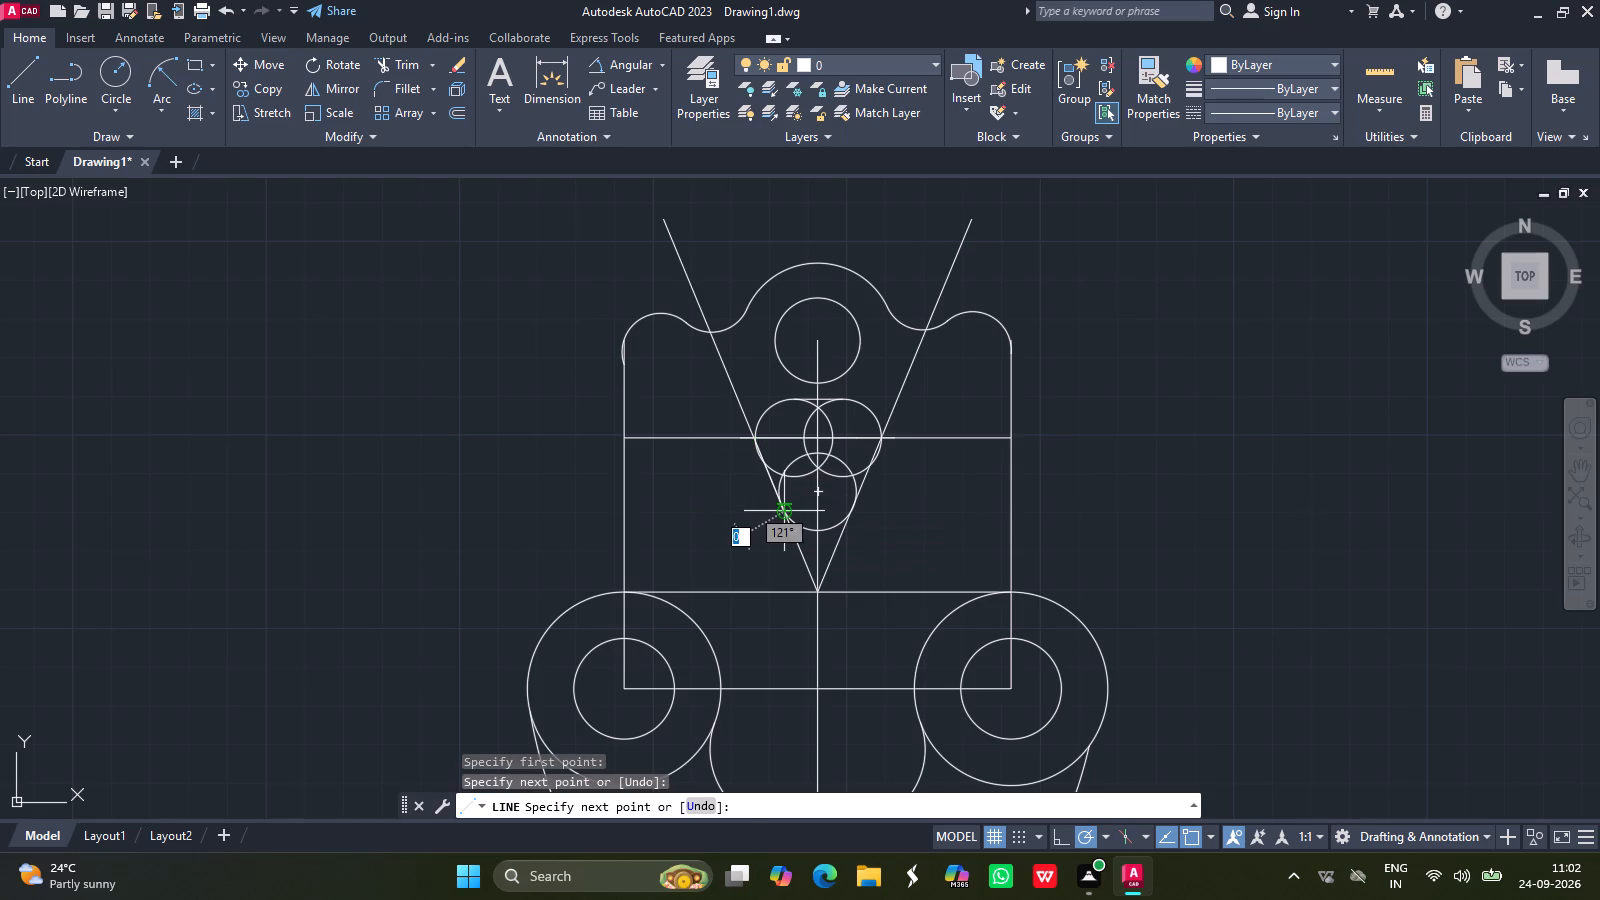
Draw the slot's right side line, about 20.6 units long, from the lower circle up to the upper right circle's right quadrant.
{"action": "left_click", "coordinate": [27, 69]}
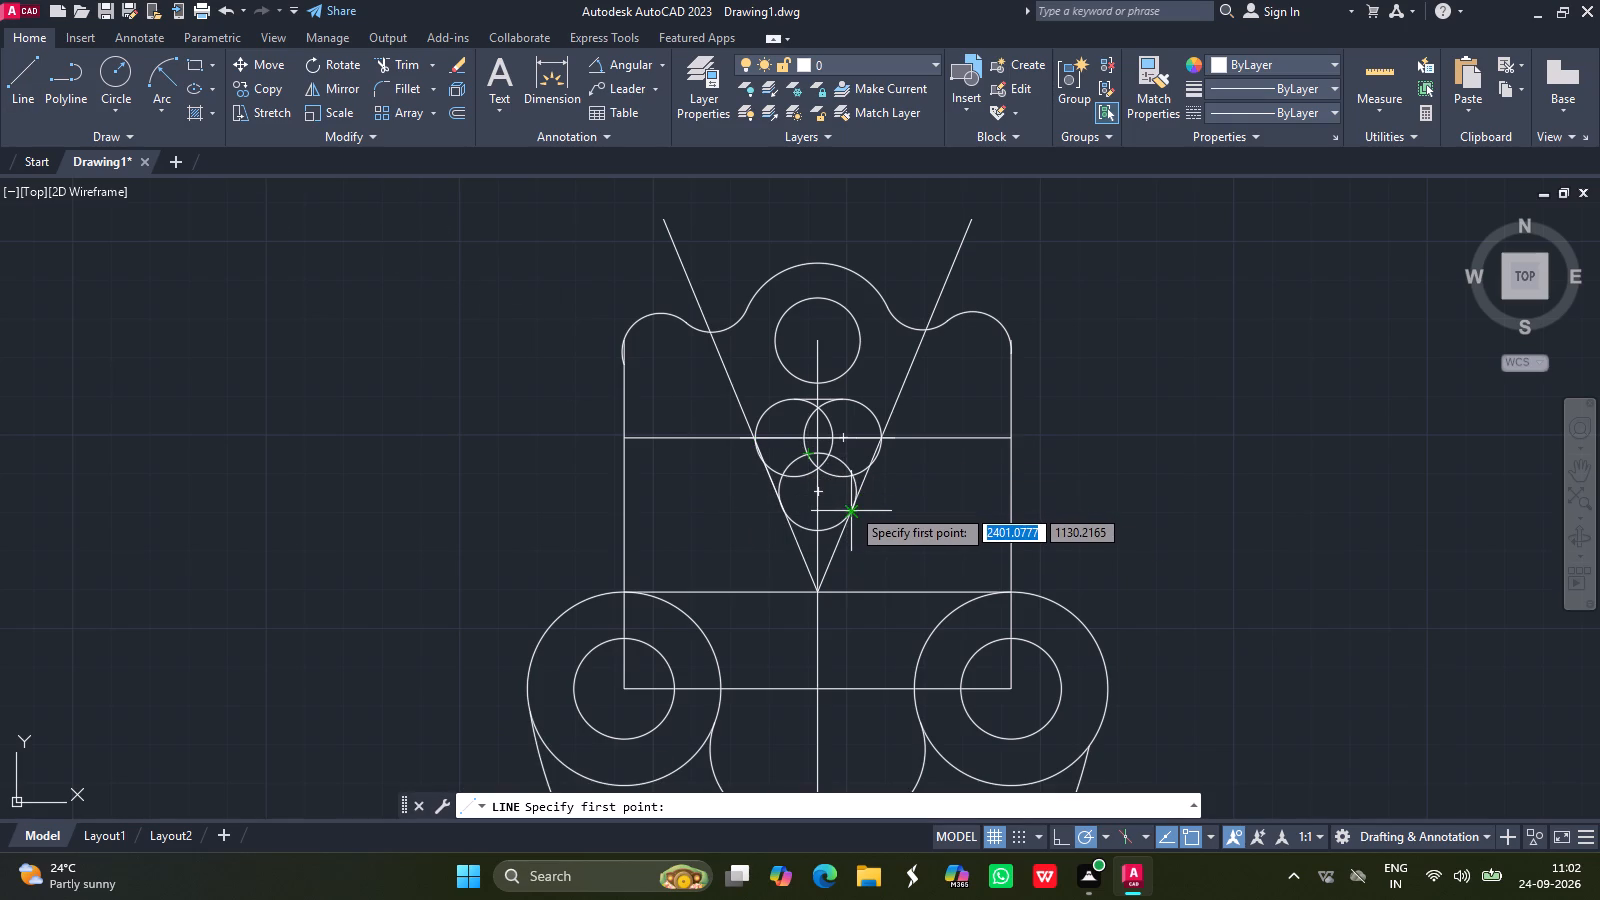
{"action": "left_click_drag", "start_coordinate": [851, 507], "coordinate": [885, 441]}
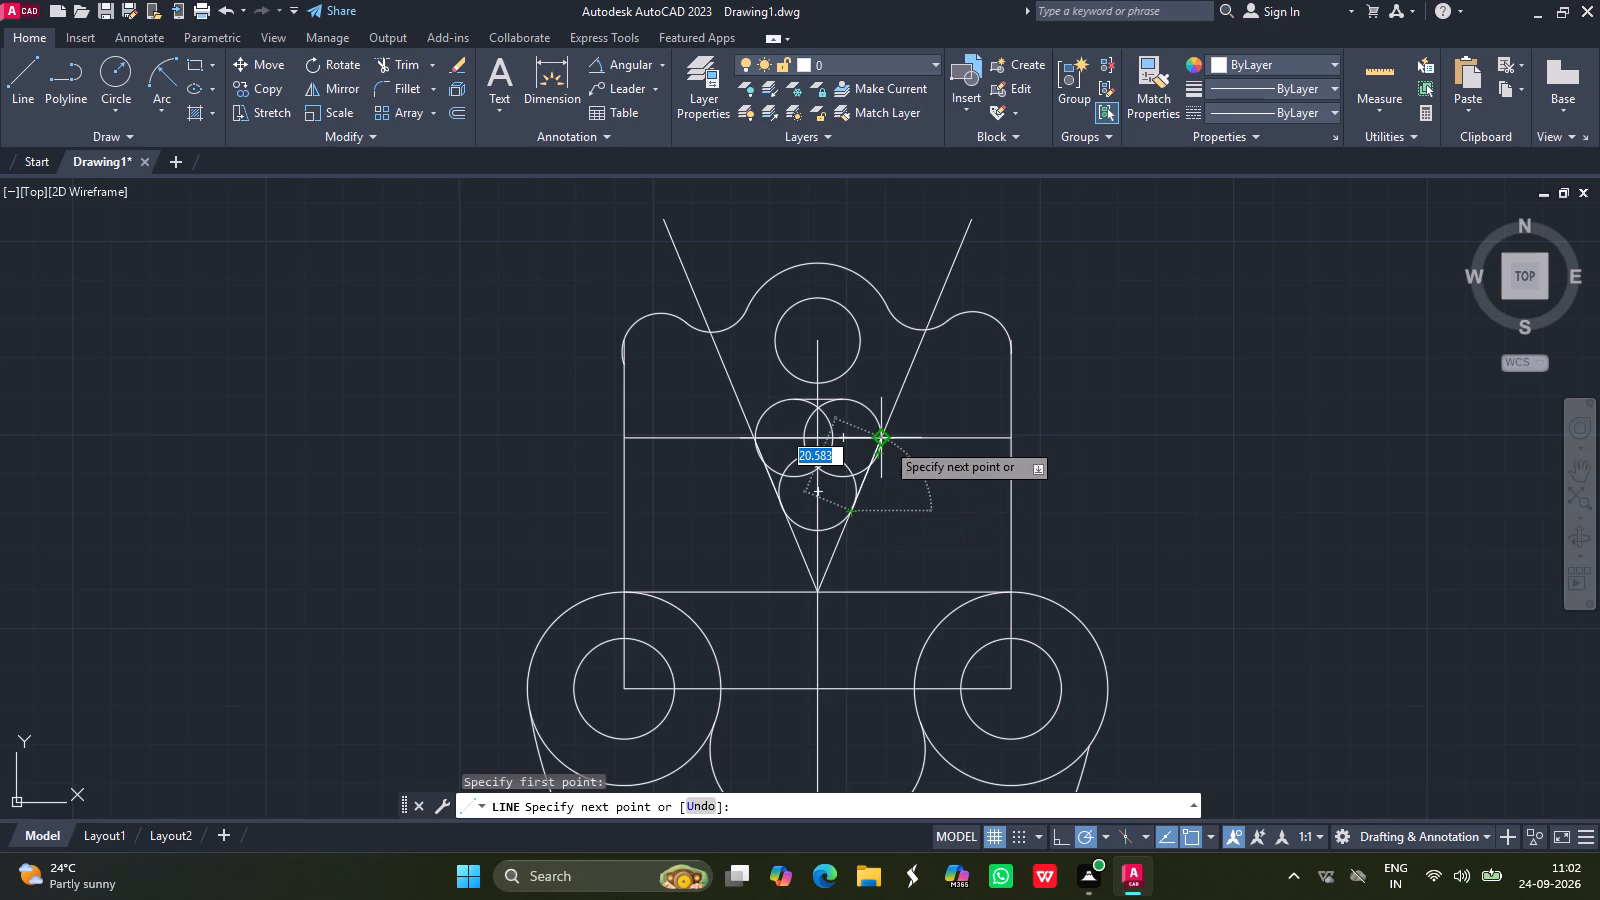
{"action": "left_click_drag", "start_coordinate": [885, 441], "coordinate": [887, 441]}
{"action": "left_click", "coordinate": [887, 441]}
{"action": "key", "text": "Return"}
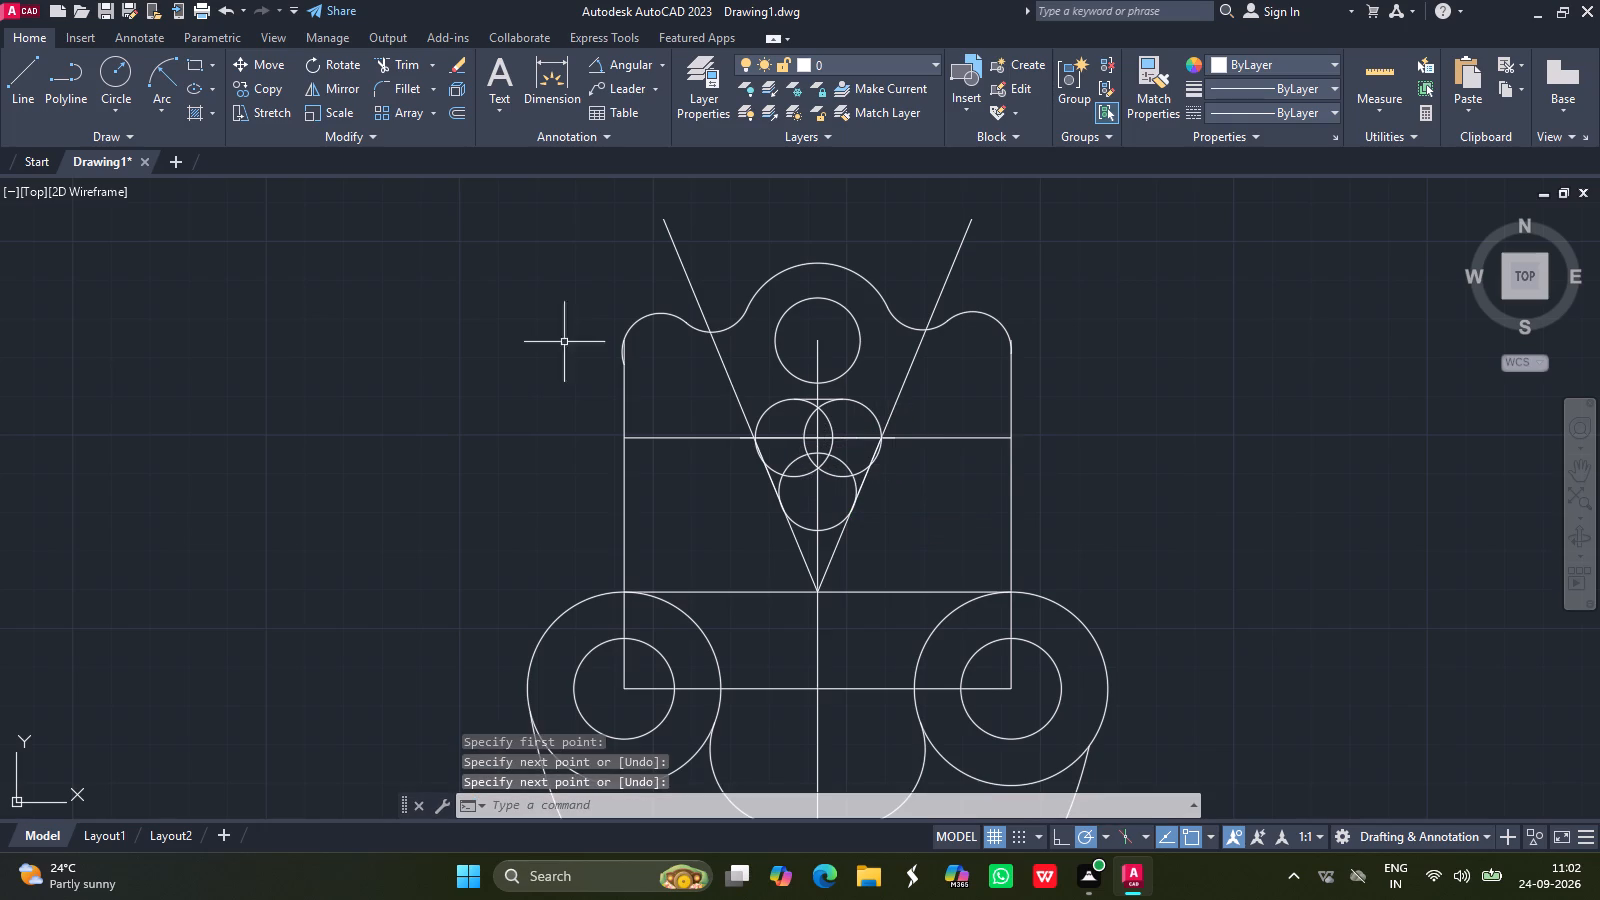
Trim the left slanted line above the slot, both outside and inside the part's upper outline.
{"action": "left_click", "coordinate": [405, 60]}
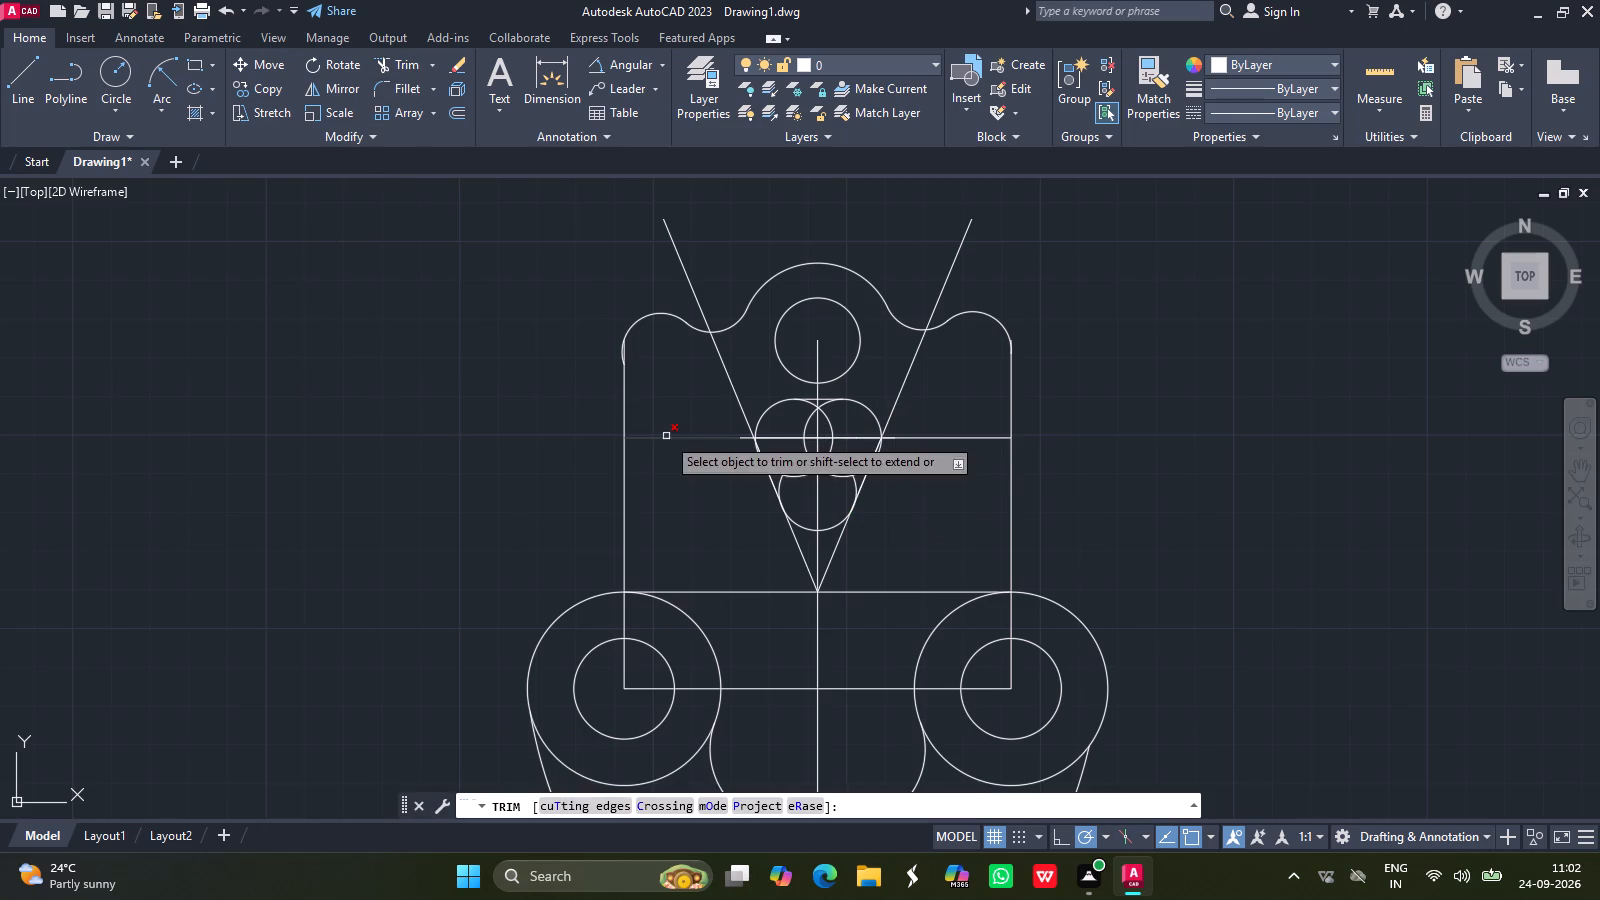
{"action": "left_click_drag", "start_coordinate": [706, 319], "coordinate": [707, 323]}
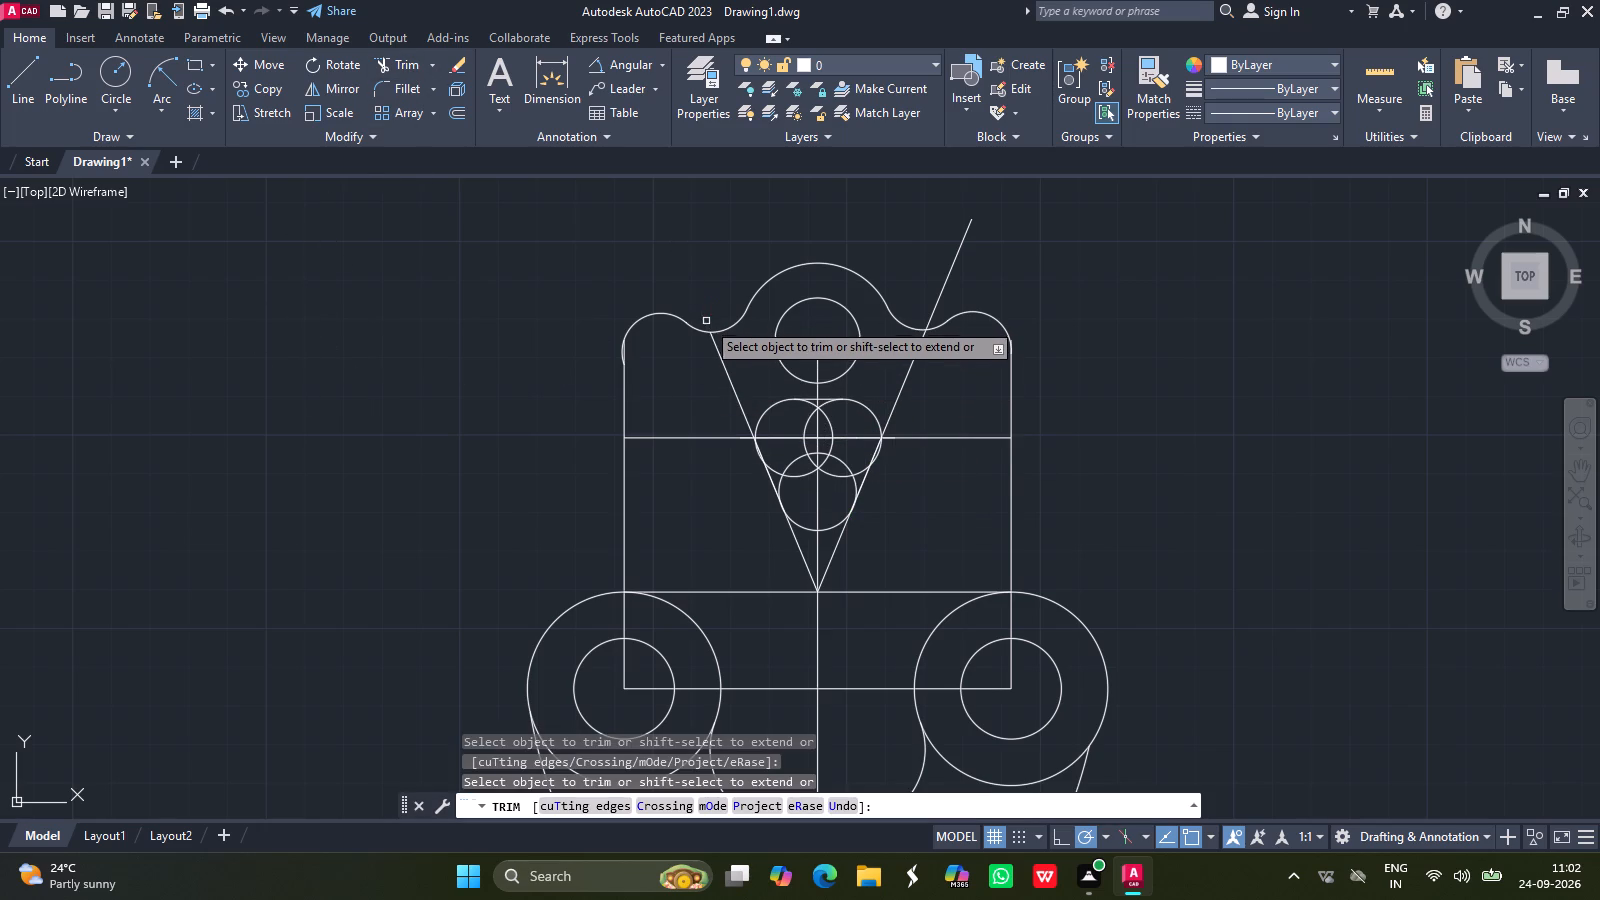
{"action": "left_click_drag", "start_coordinate": [707, 323], "coordinate": [717, 349]}
{"action": "left_click", "coordinate": [717, 349]}
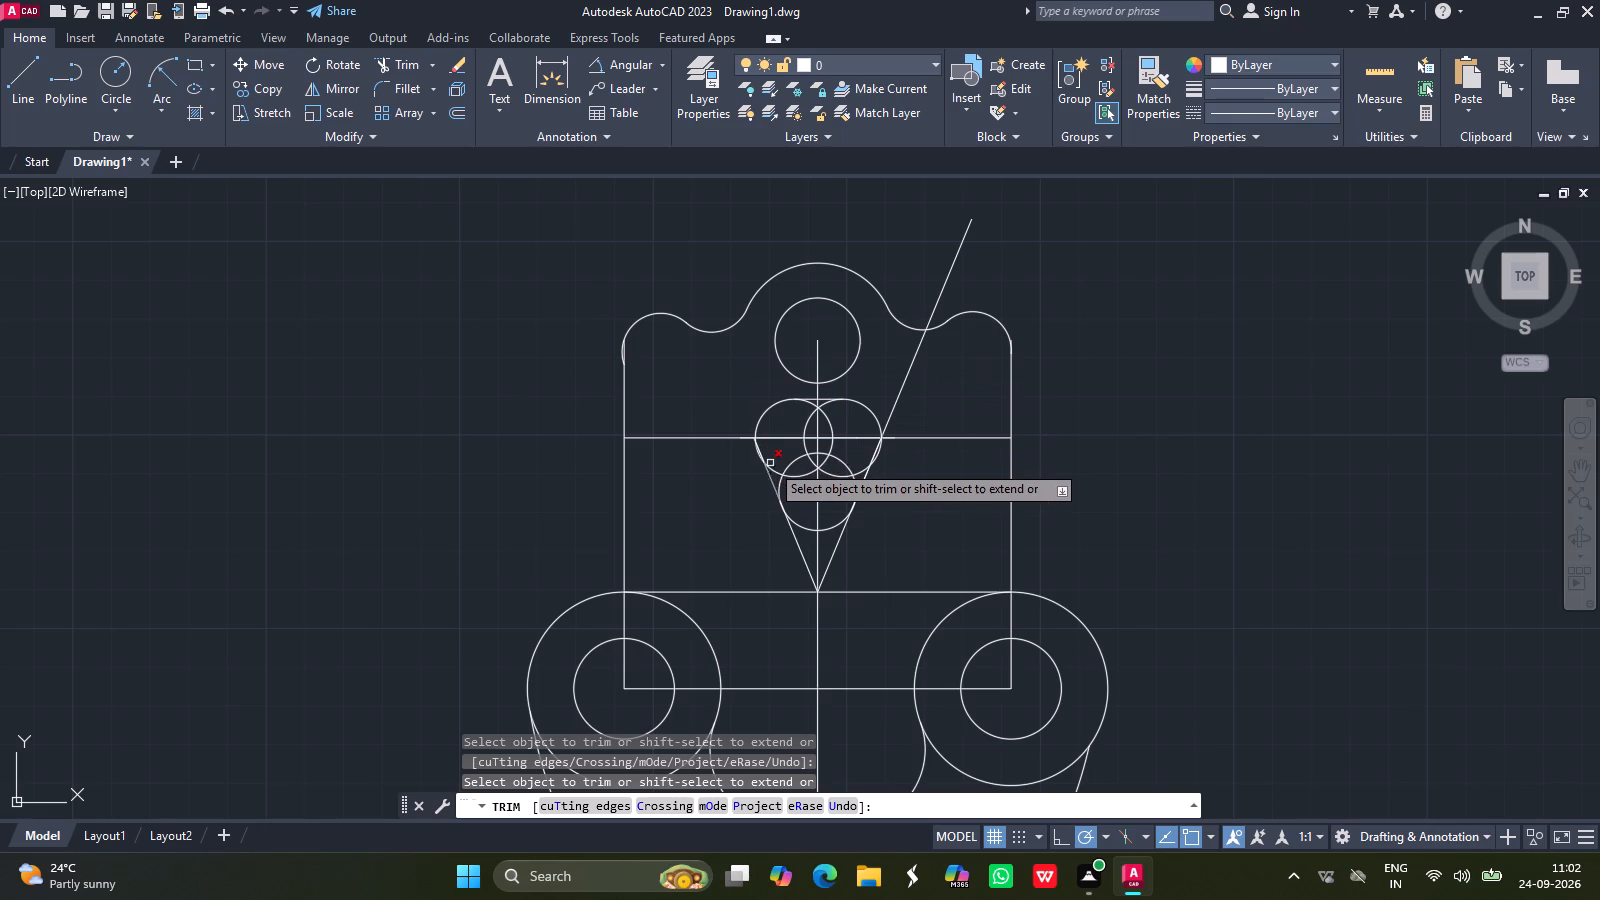
Trim the upper left circle's lower arc and the overlapping inner arcs of both upper circles beneath the slot's top line.
{"action": "left_click_drag", "start_coordinate": [772, 467], "coordinate": [802, 476]}
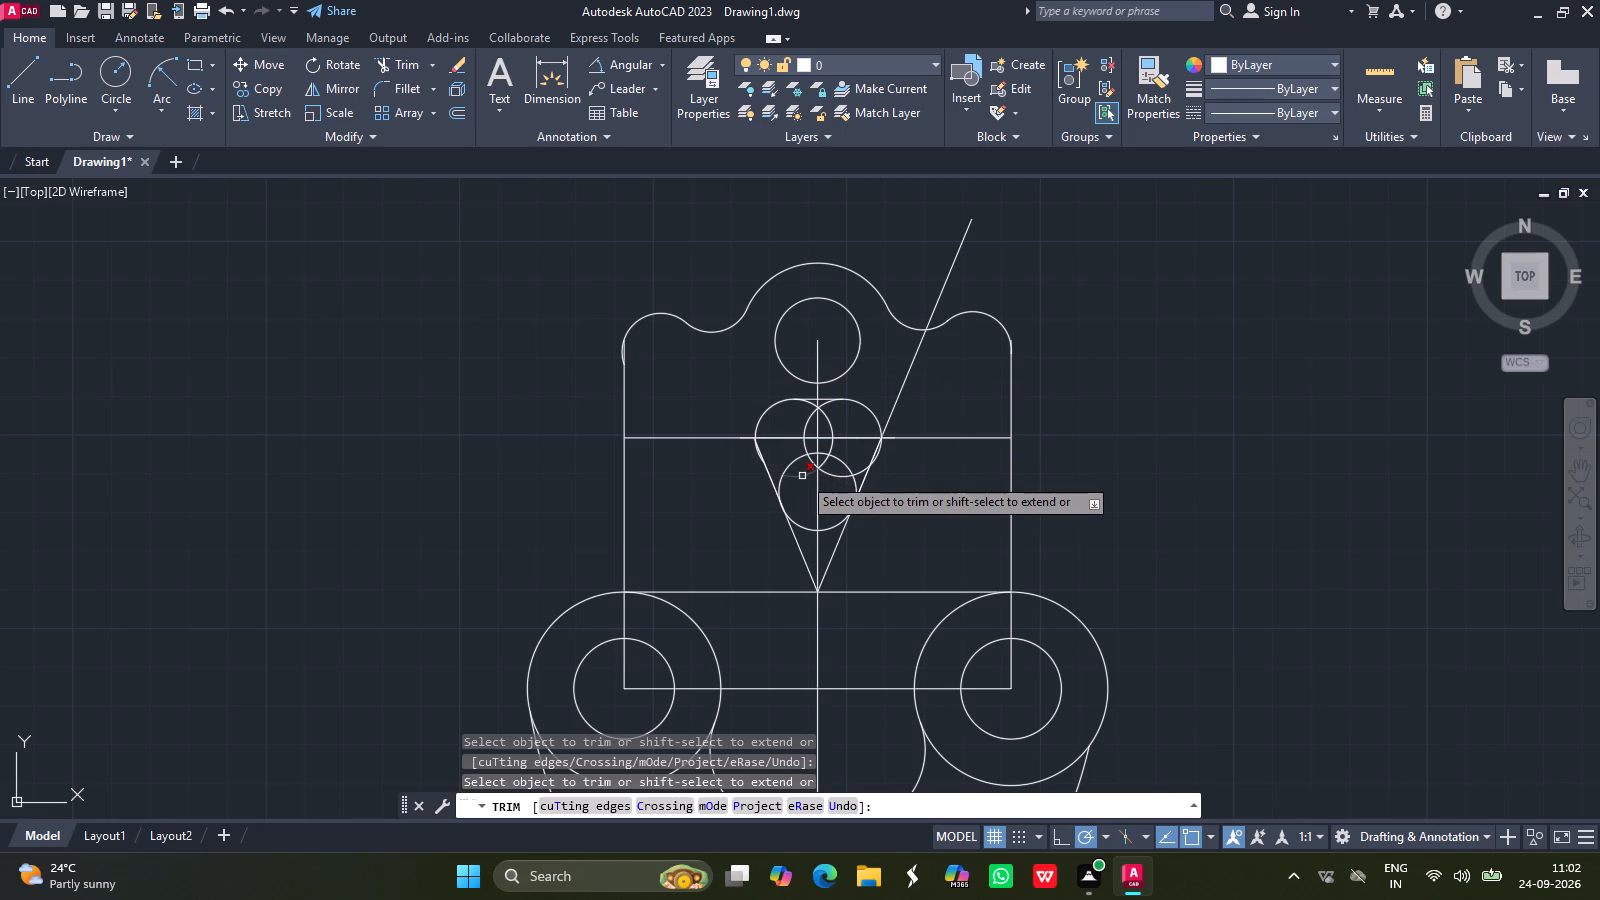
{"action": "left_click_drag", "start_coordinate": [802, 476], "coordinate": [823, 461]}
{"action": "left_click_drag", "start_coordinate": [823, 461], "coordinate": [836, 445]}
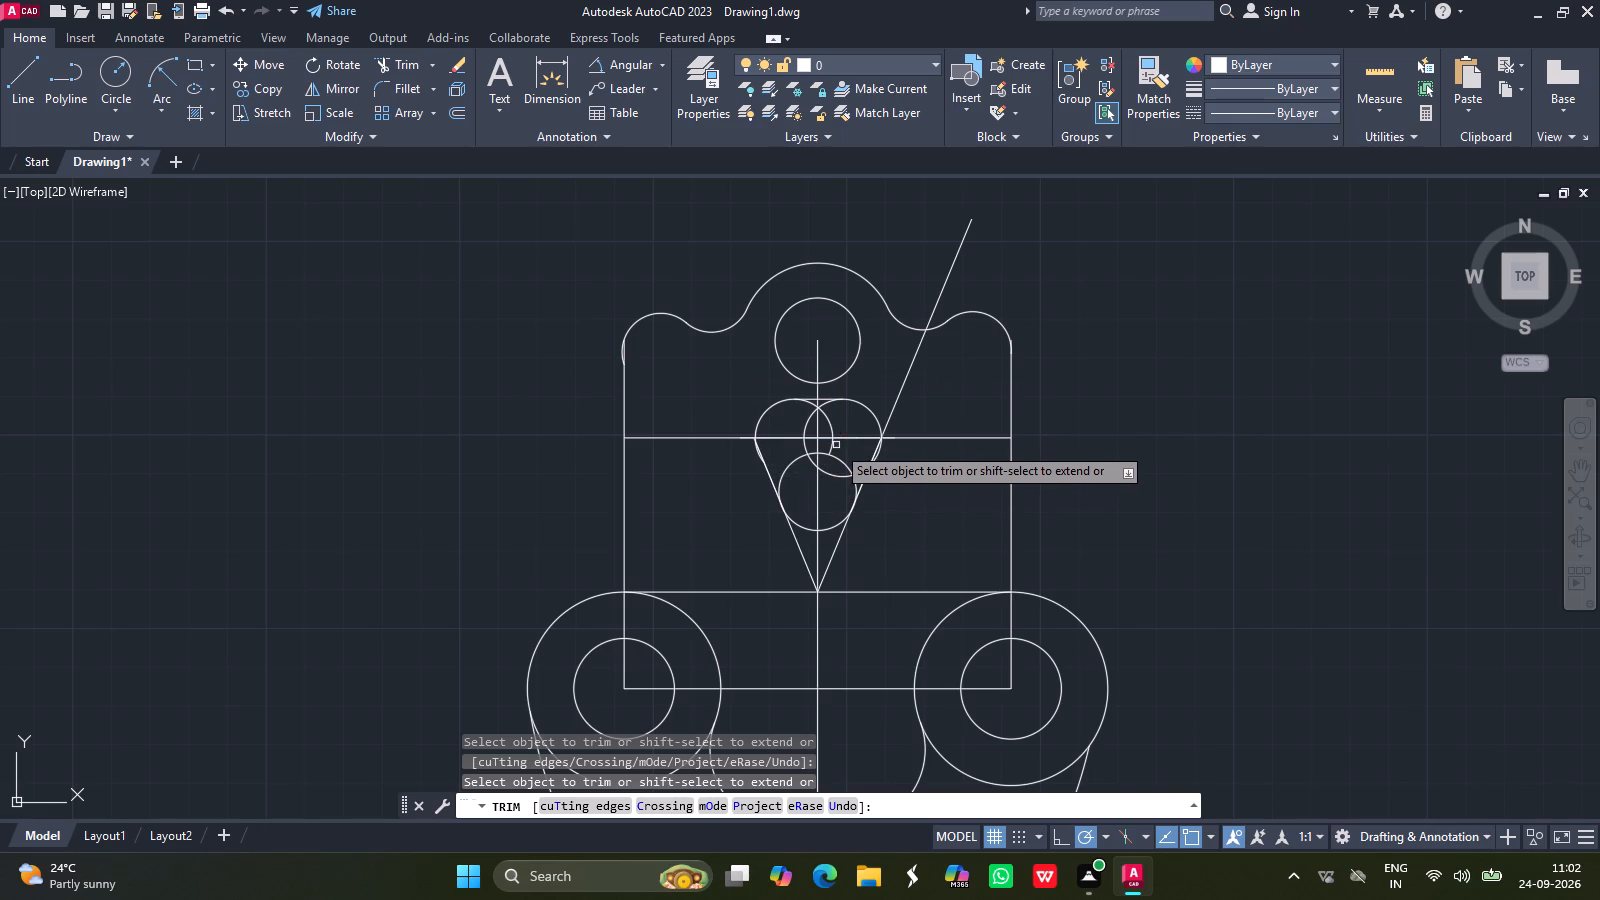
{"action": "left_click_drag", "start_coordinate": [836, 445], "coordinate": [830, 444]}
{"action": "left_click_drag", "start_coordinate": [830, 444], "coordinate": [833, 420]}
{"action": "left_click", "coordinate": [833, 420]}
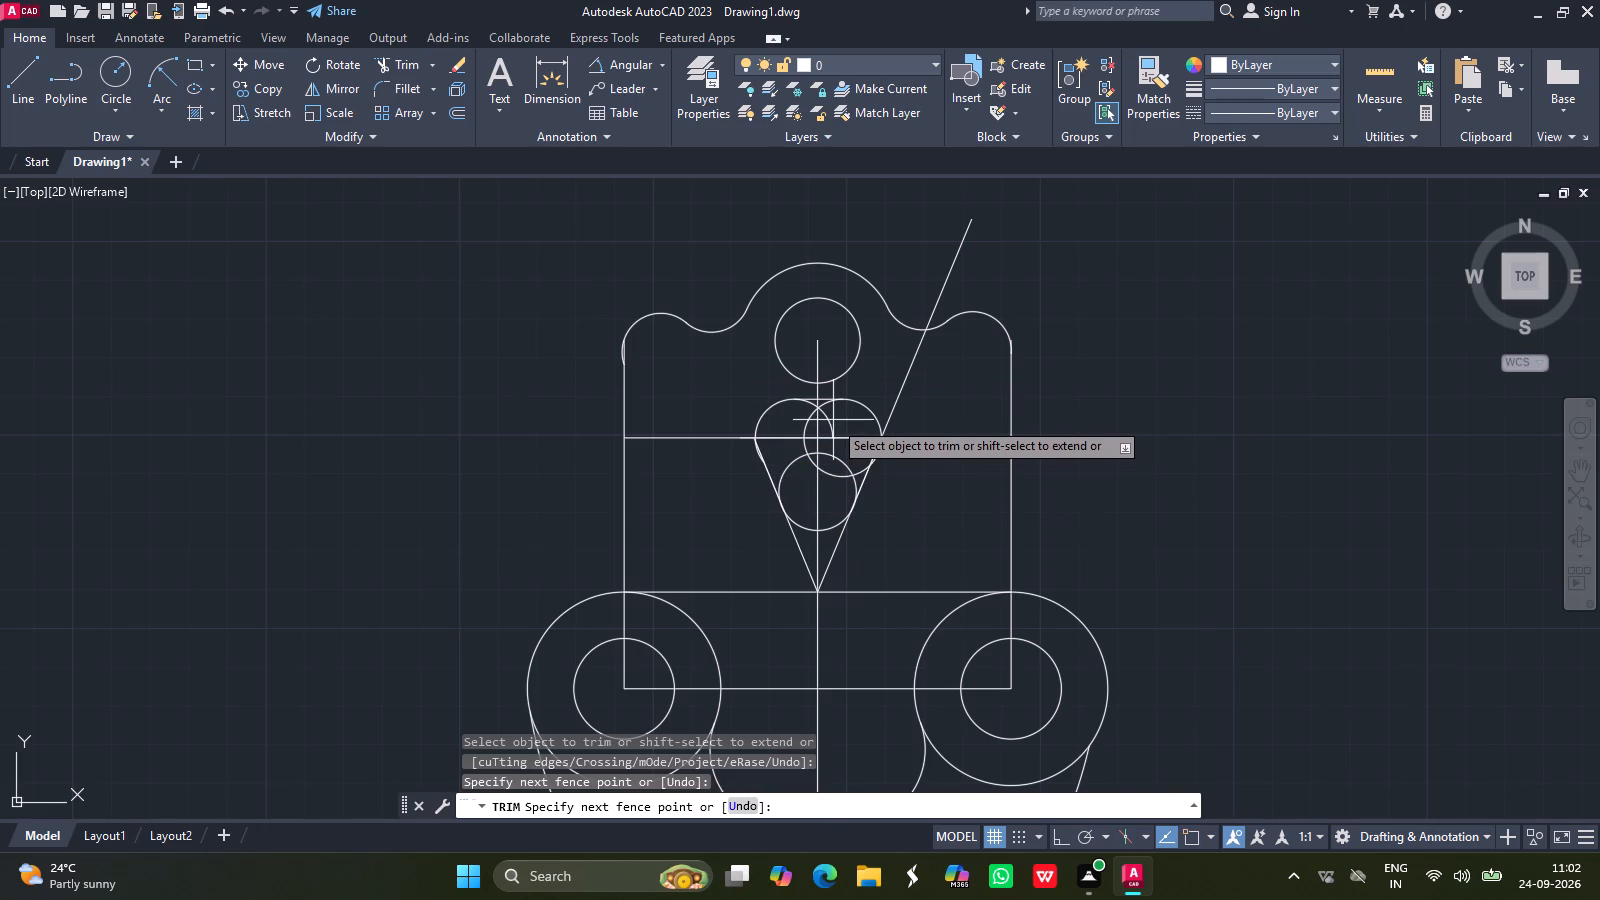
{"action": "left_click", "coordinate": [830, 423]}
{"action": "left_click", "coordinate": [830, 423]}
{"action": "left_click", "coordinate": [830, 423]}
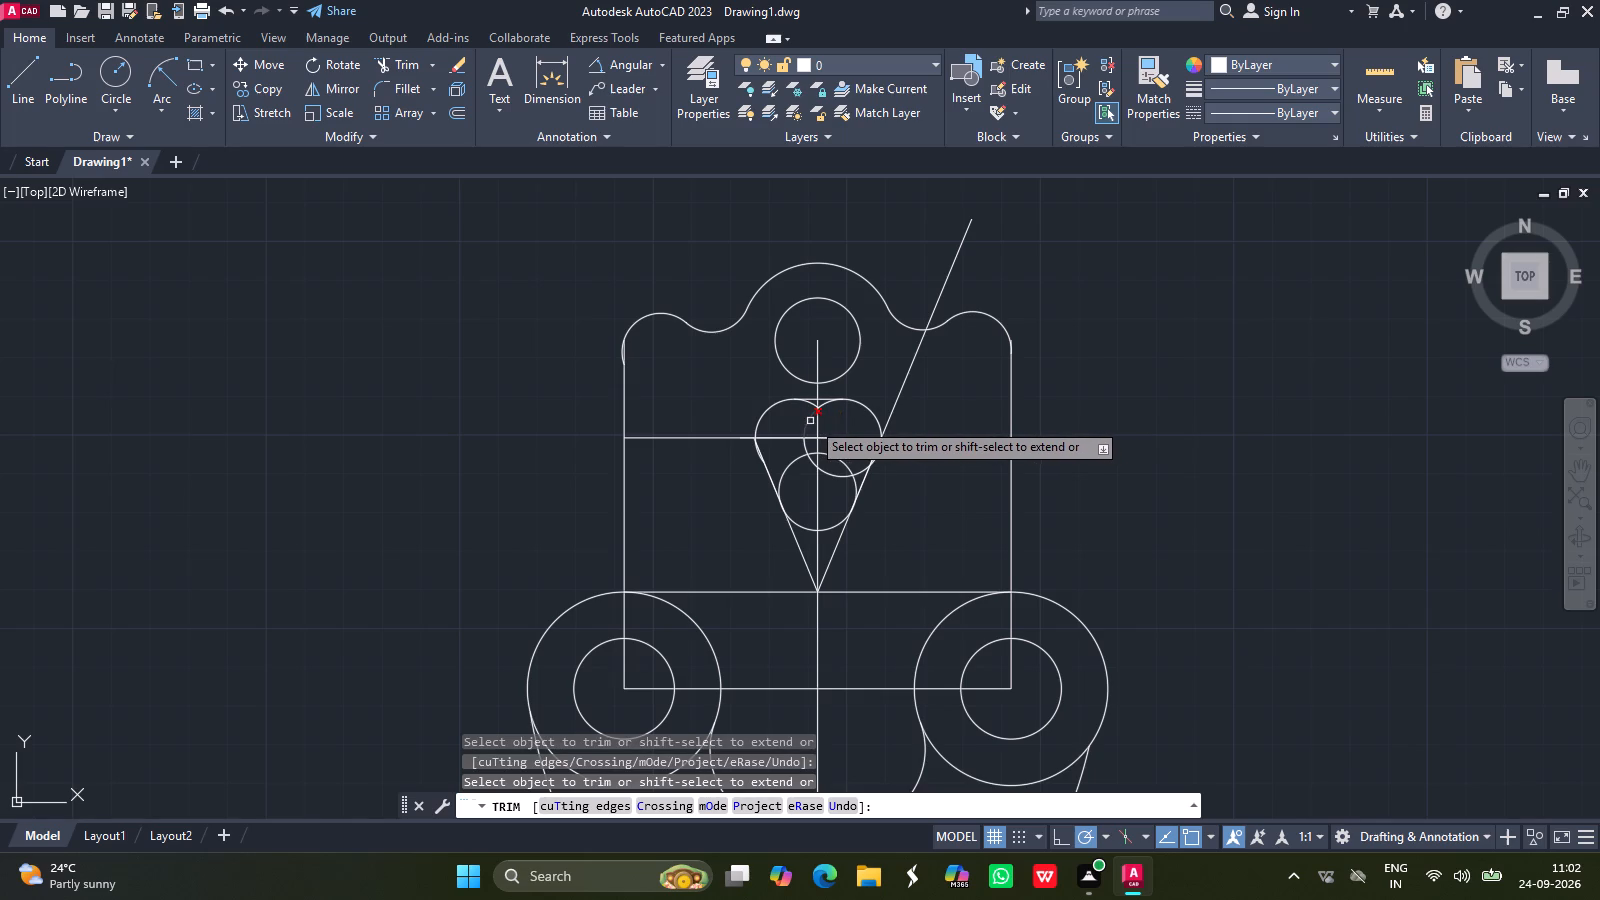
{"action": "left_click_drag", "start_coordinate": [811, 421], "coordinate": [810, 404]}
{"action": "left_click_drag", "start_coordinate": [810, 404], "coordinate": [826, 403]}
{"action": "left_click", "coordinate": [826, 403]}
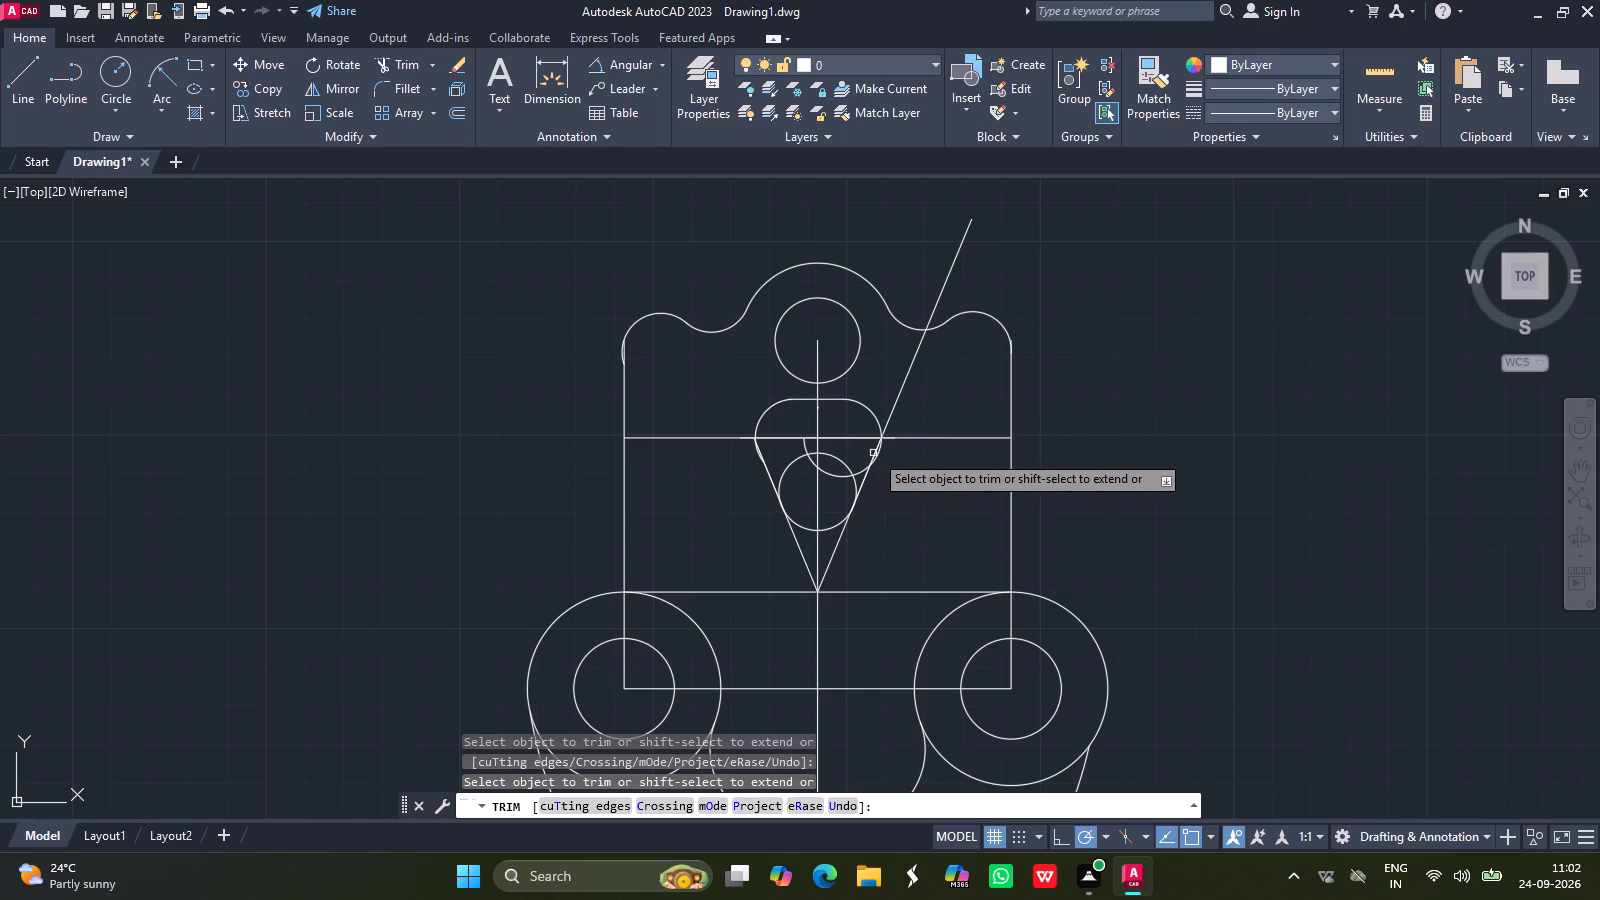
Trim the leftover upper arcs of the lower circle and the upper right circle's inner arcs inside the tapered slot.
{"action": "left_click_drag", "start_coordinate": [881, 452], "coordinate": [862, 469]}
{"action": "left_click_drag", "start_coordinate": [862, 469], "coordinate": [851, 471]}
{"action": "left_click_drag", "start_coordinate": [851, 471], "coordinate": [851, 484]}
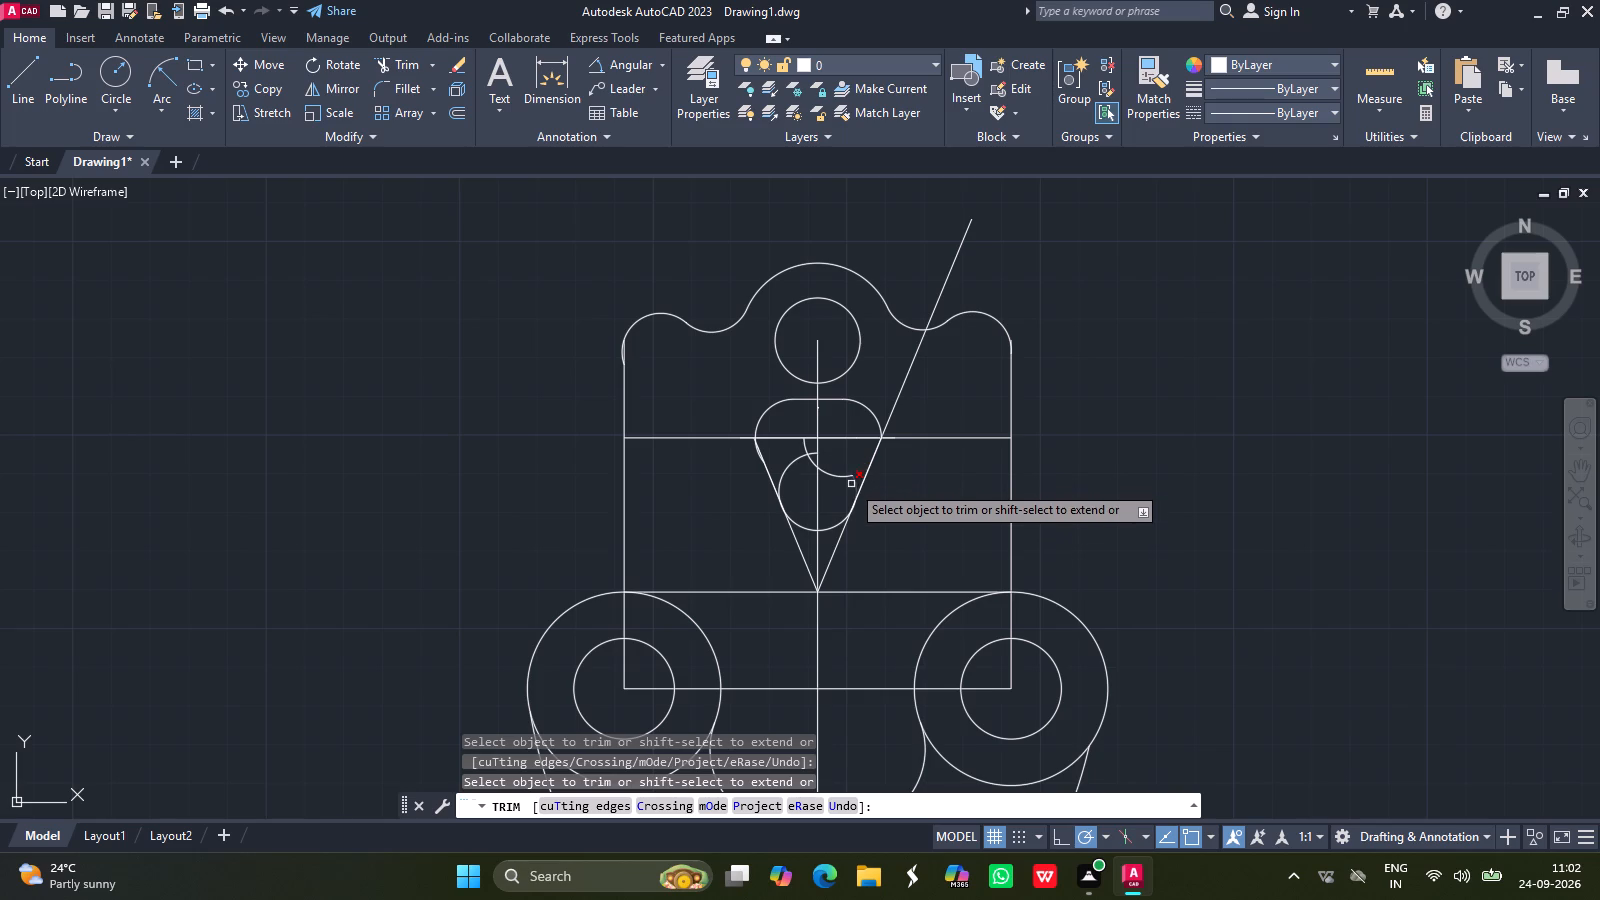
{"action": "left_click_drag", "start_coordinate": [851, 484], "coordinate": [851, 485]}
{"action": "left_click", "coordinate": [851, 485]}
{"action": "left_click", "coordinate": [852, 479]}
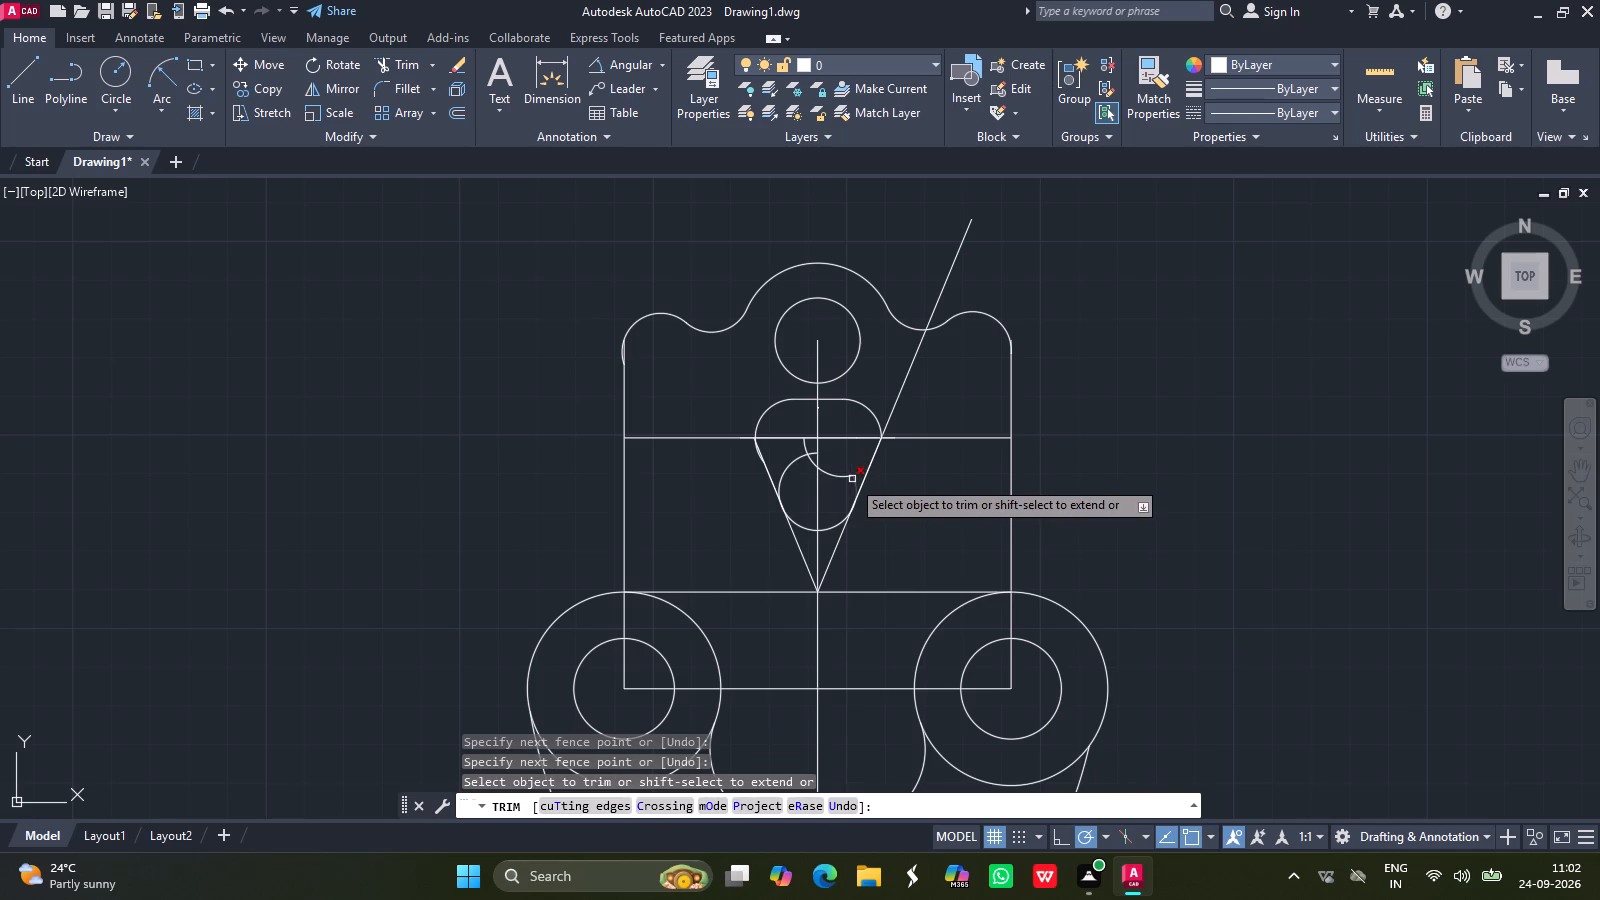
{"action": "left_click", "coordinate": [850, 478]}
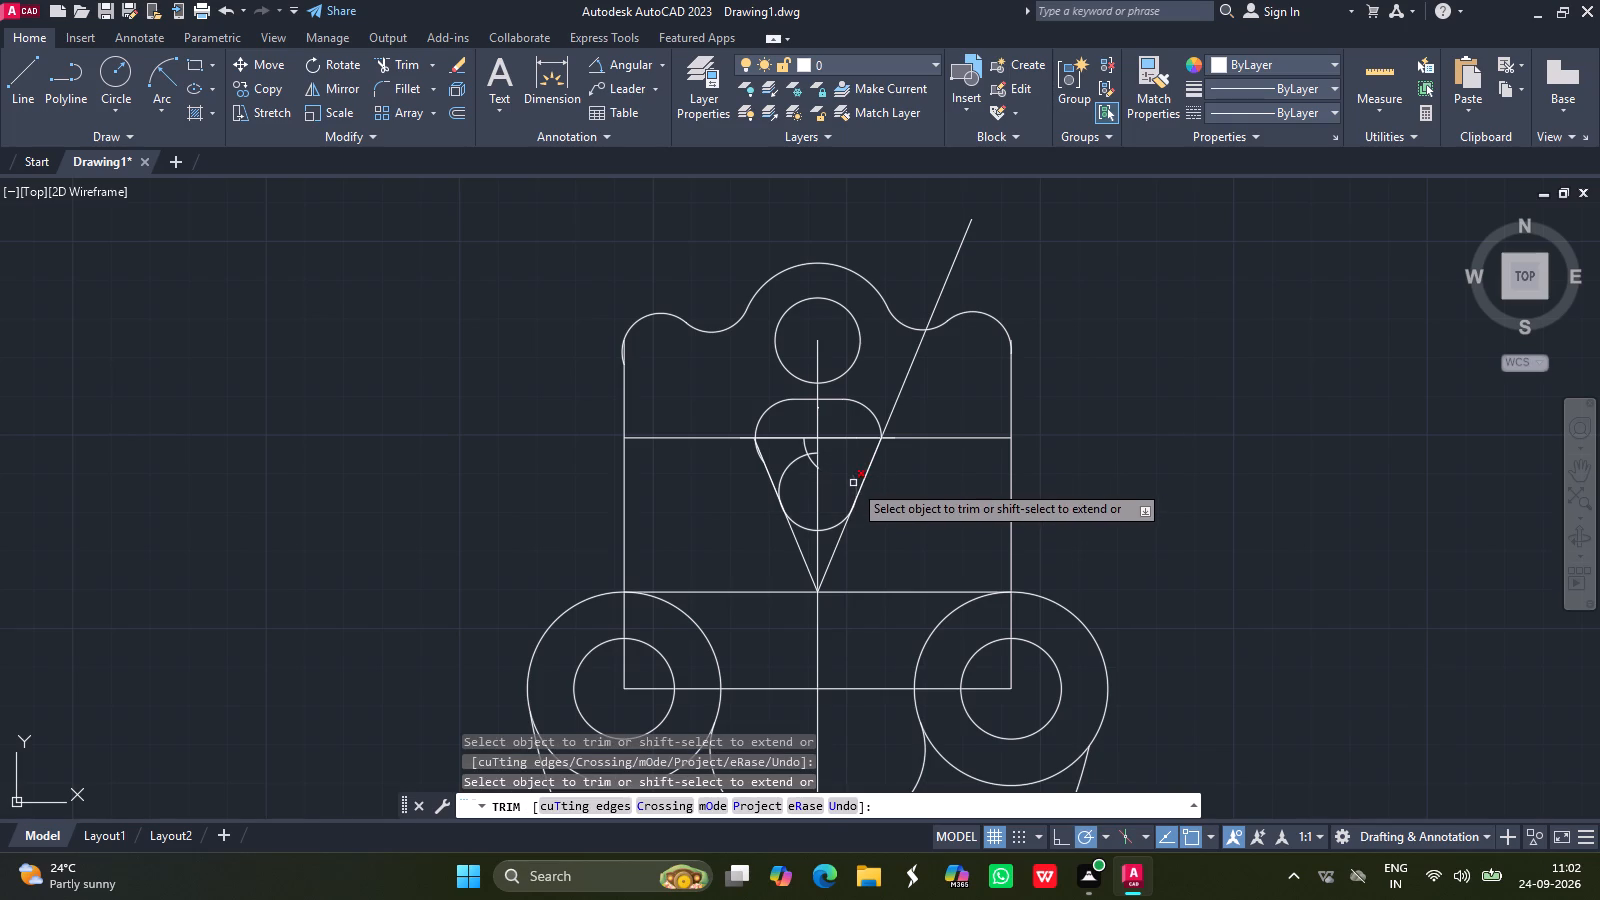
{"action": "left_click", "coordinate": [854, 482]}
{"action": "left_click", "coordinate": [806, 454]}
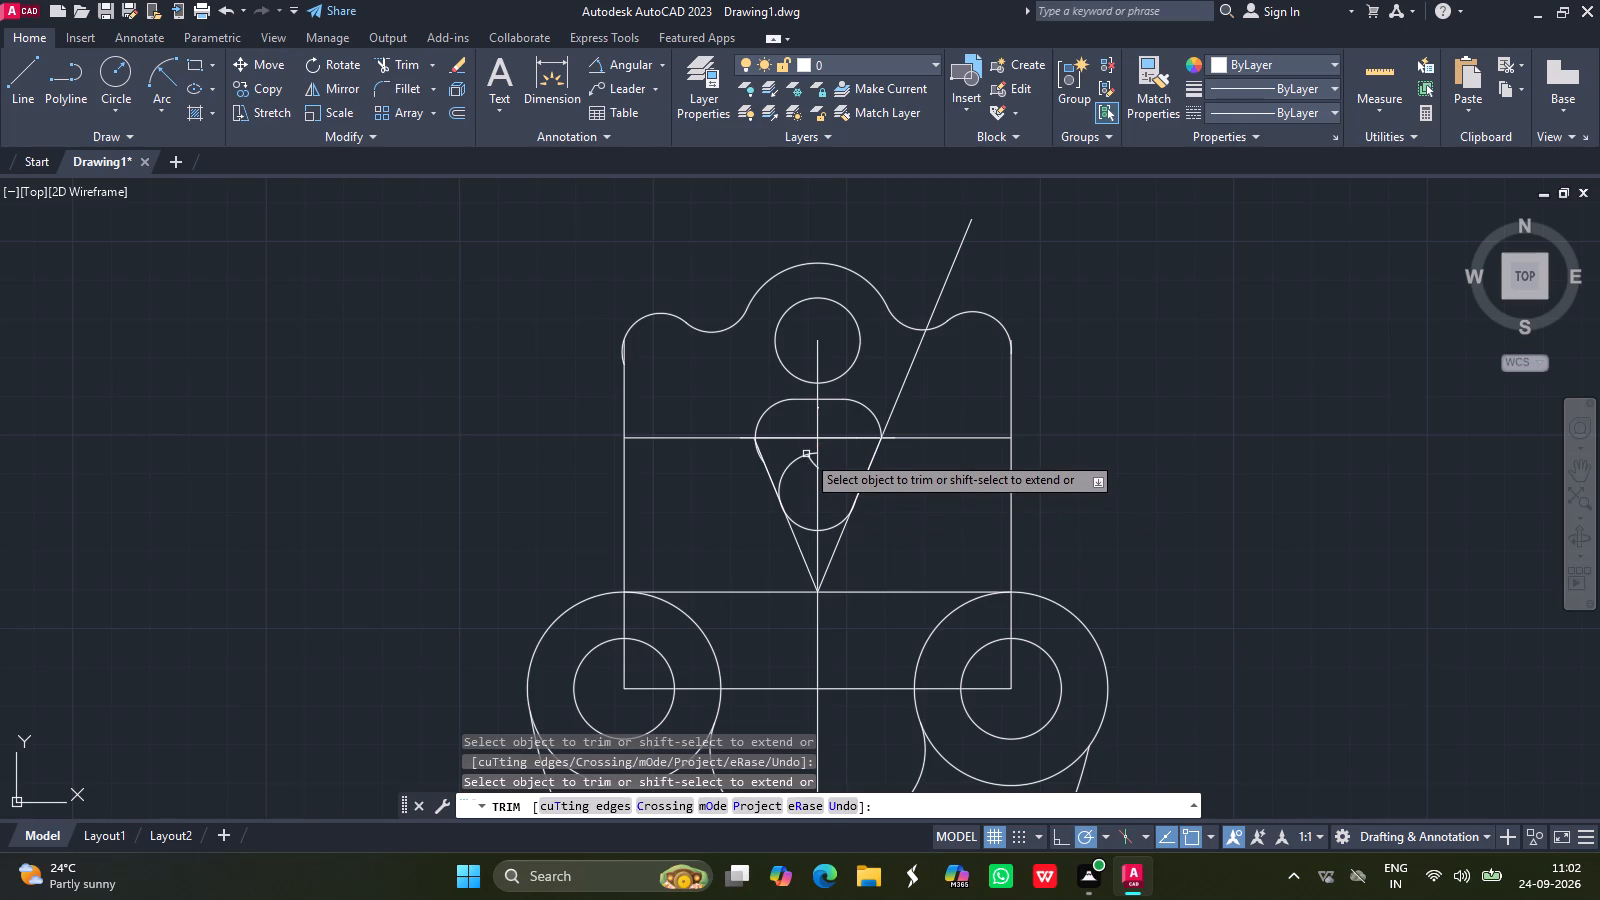
{"action": "left_click", "coordinate": [810, 454]}
{"action": "left_click_drag", "start_coordinate": [810, 455], "coordinate": [796, 487]}
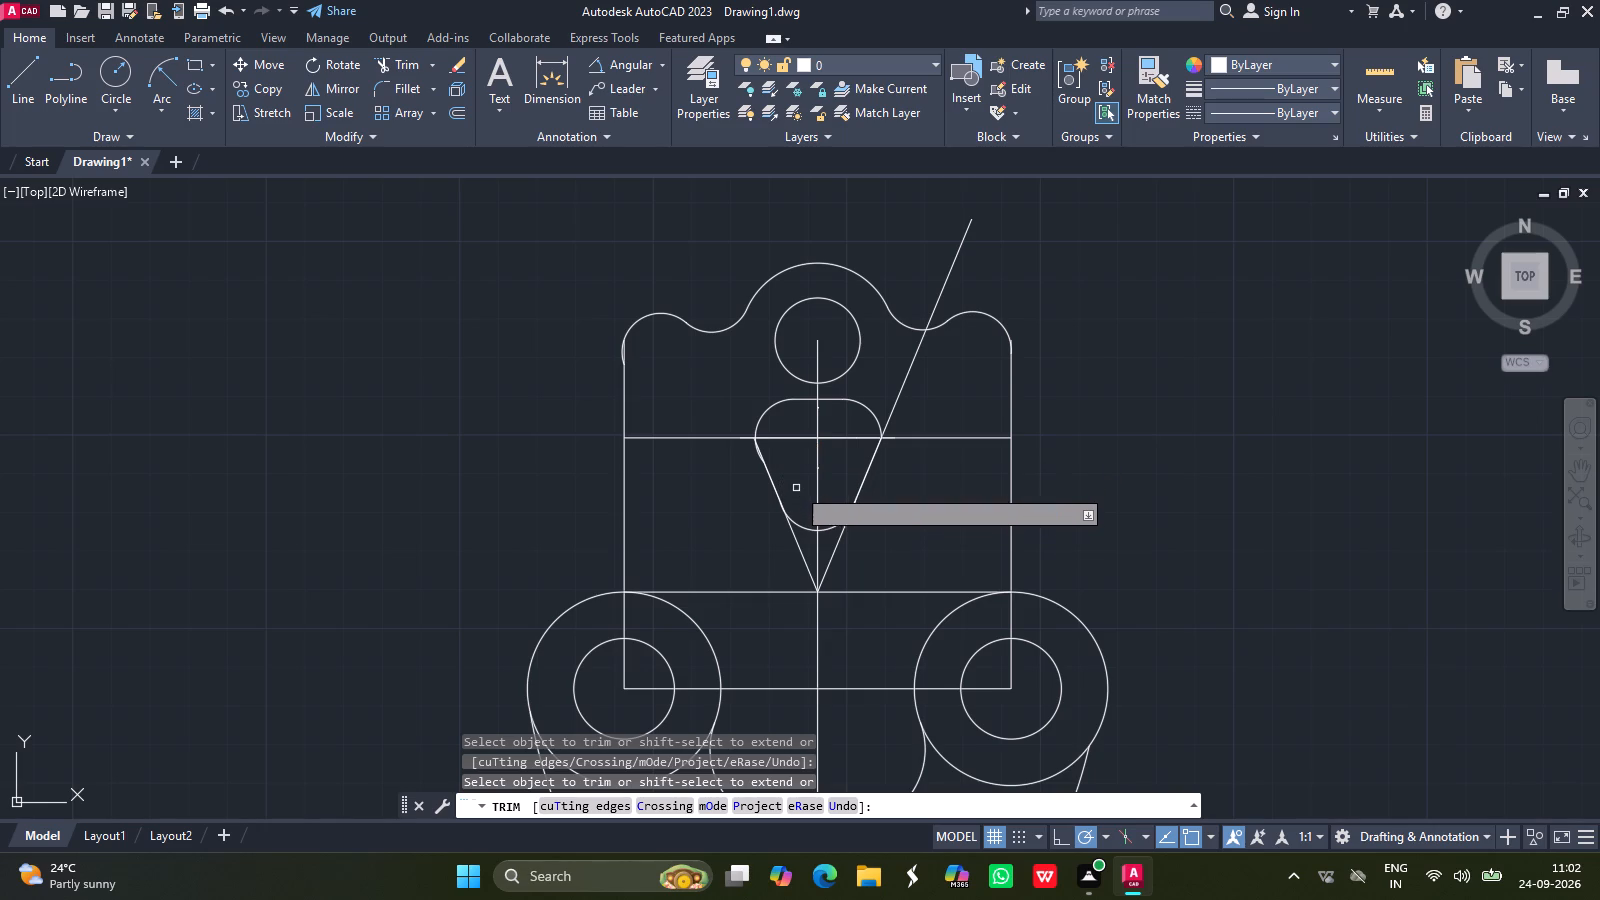
{"action": "left_click_drag", "start_coordinate": [796, 487], "coordinate": [797, 484]}
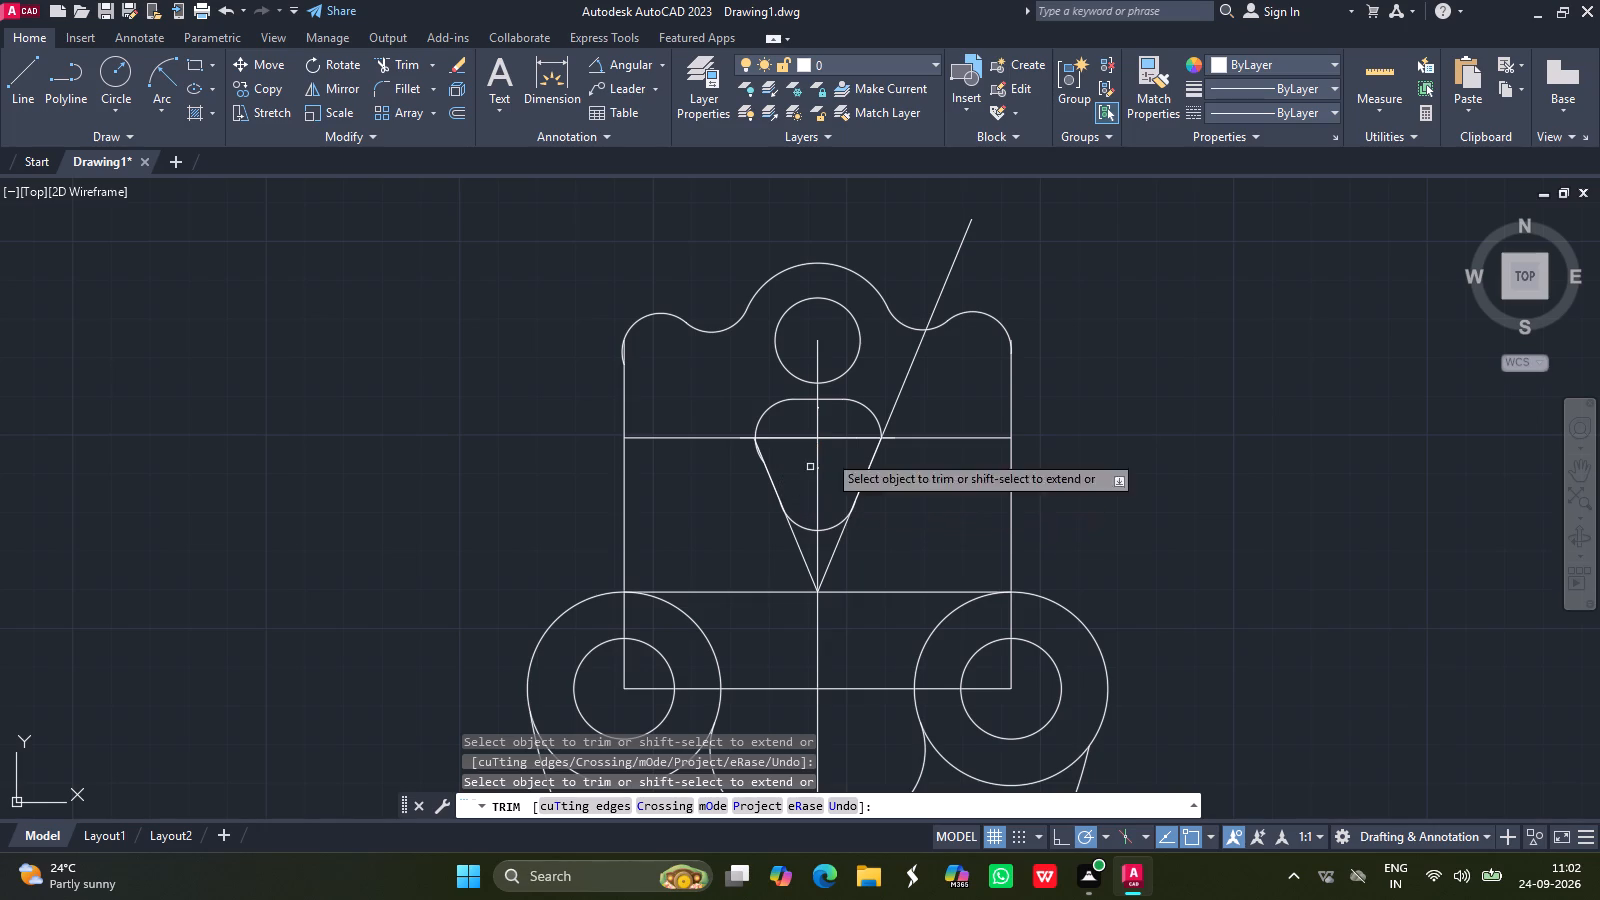
Trim the right slanted line above the slot, both inside and outside the part's upper outline.
{"action": "left_click_drag", "start_coordinate": [908, 371], "coordinate": [938, 295]}
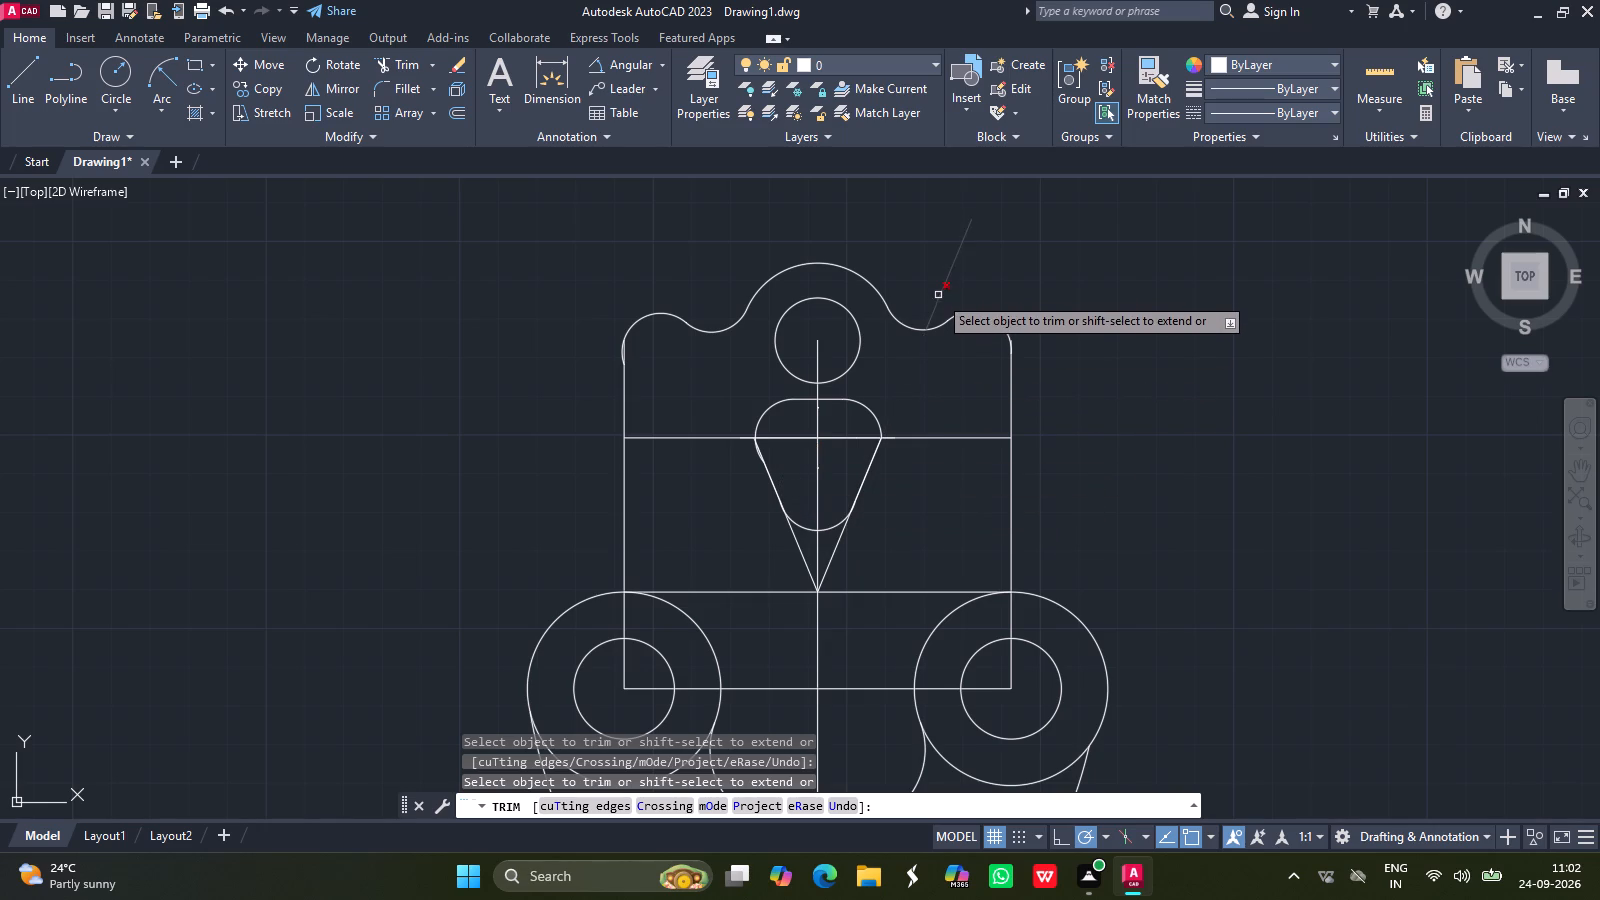
{"action": "left_click_drag", "start_coordinate": [938, 295], "coordinate": [938, 301]}
{"action": "left_click", "coordinate": [938, 301]}
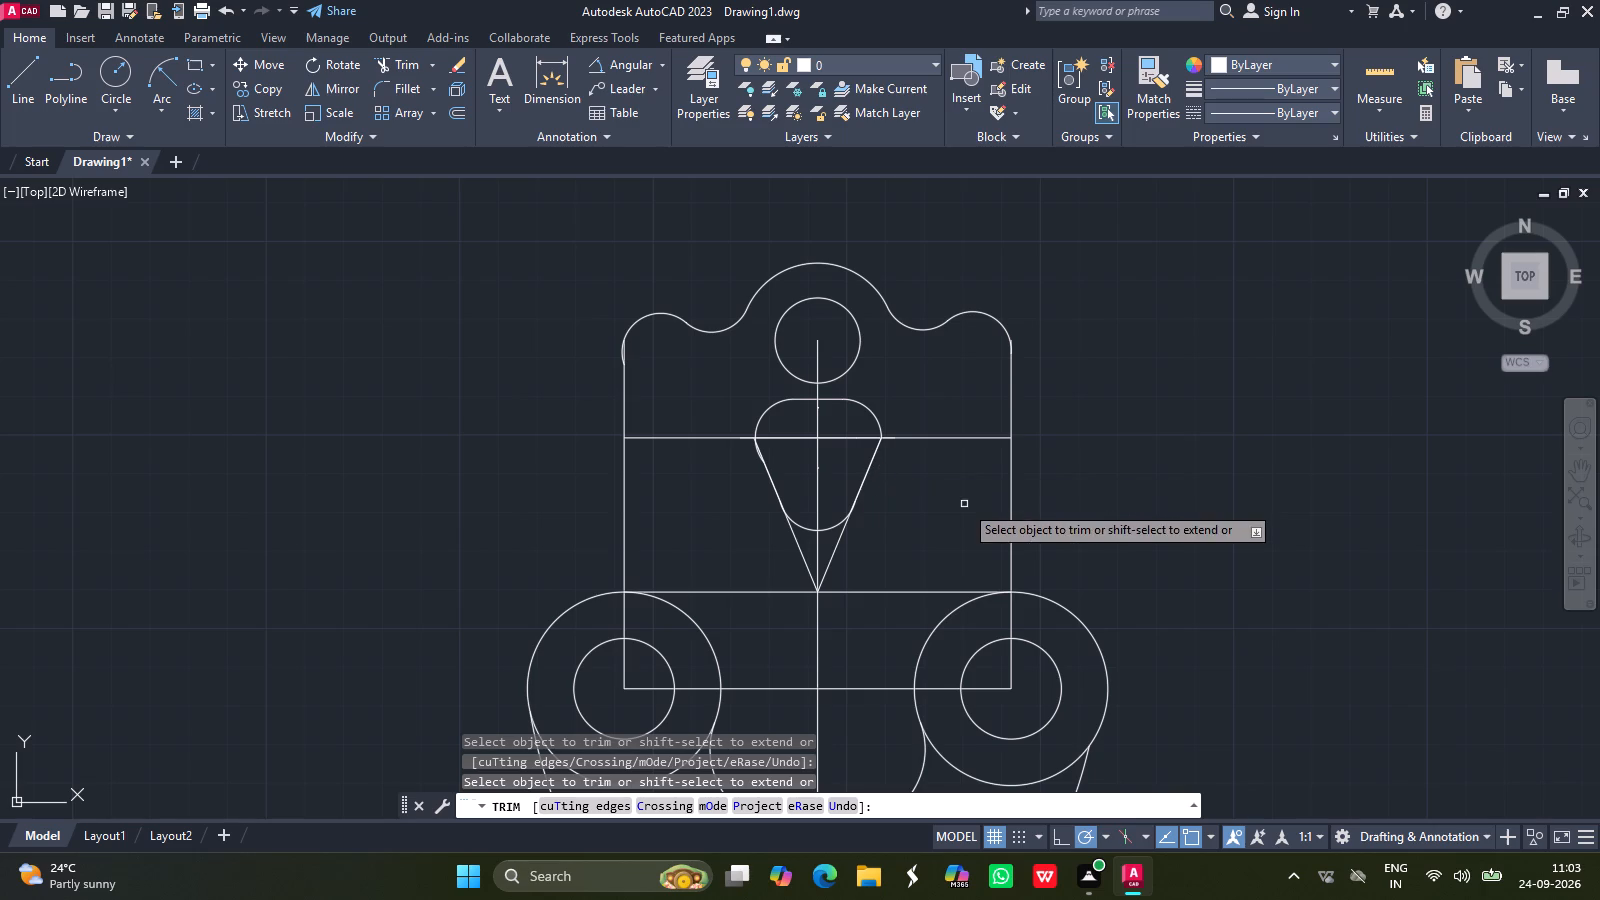
{"action": "key", "text": "Return"}
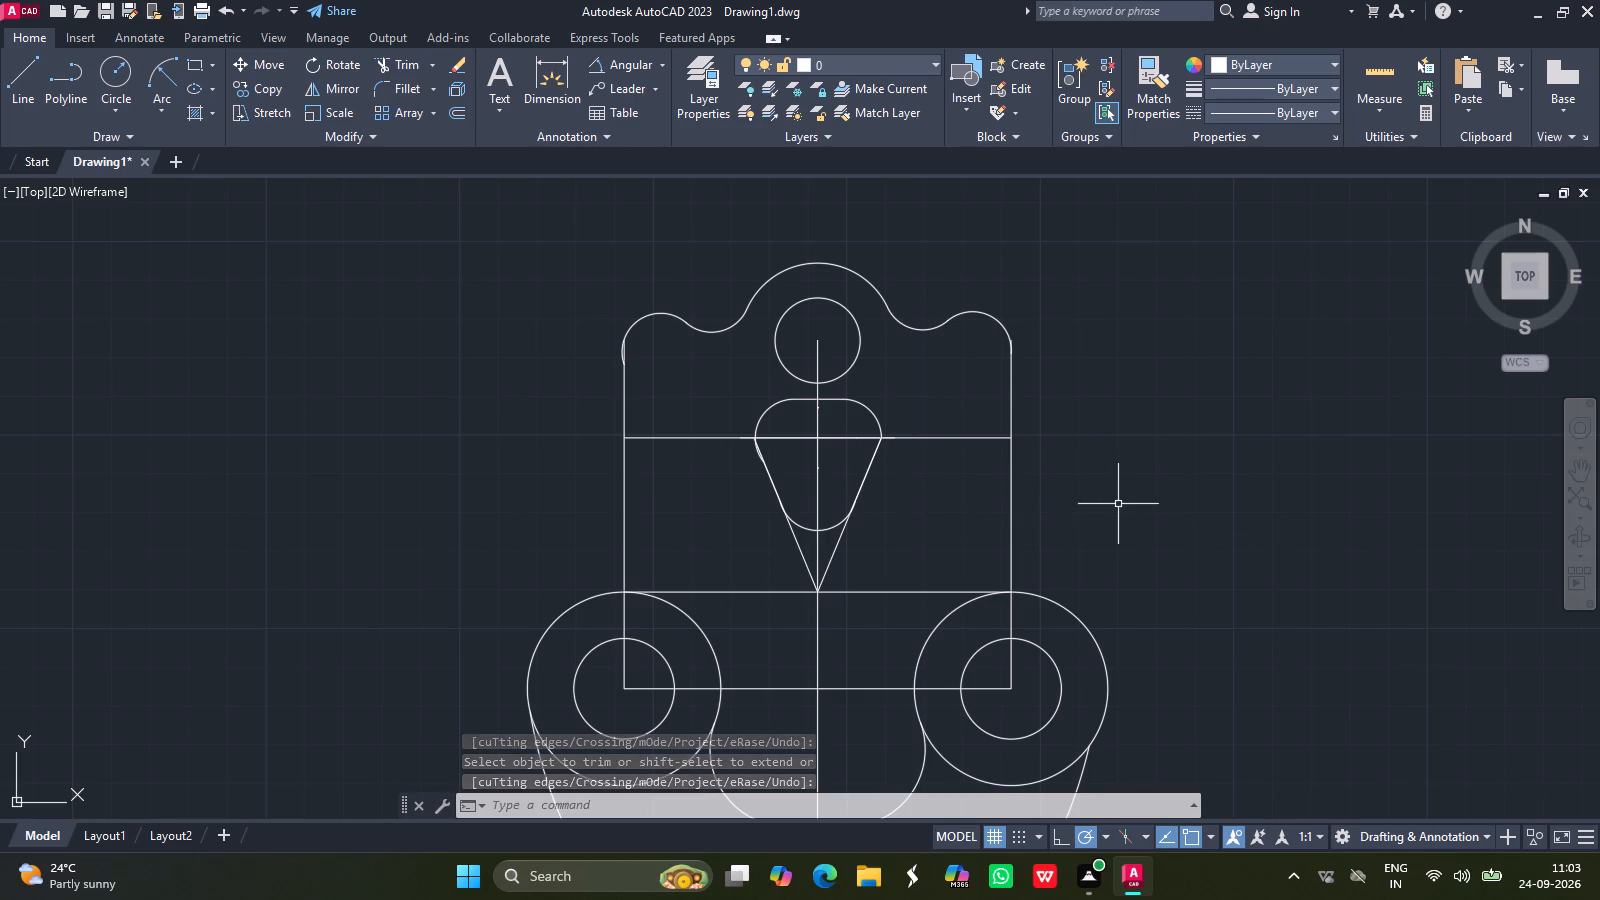
Delete the long horizontal construction line crossing the slot between the part's two vertical sides.
{"action": "scroll", "coordinate": [893, 476], "scroll_direction": "down", "scroll_amount": 2, "text": "ctrl"}
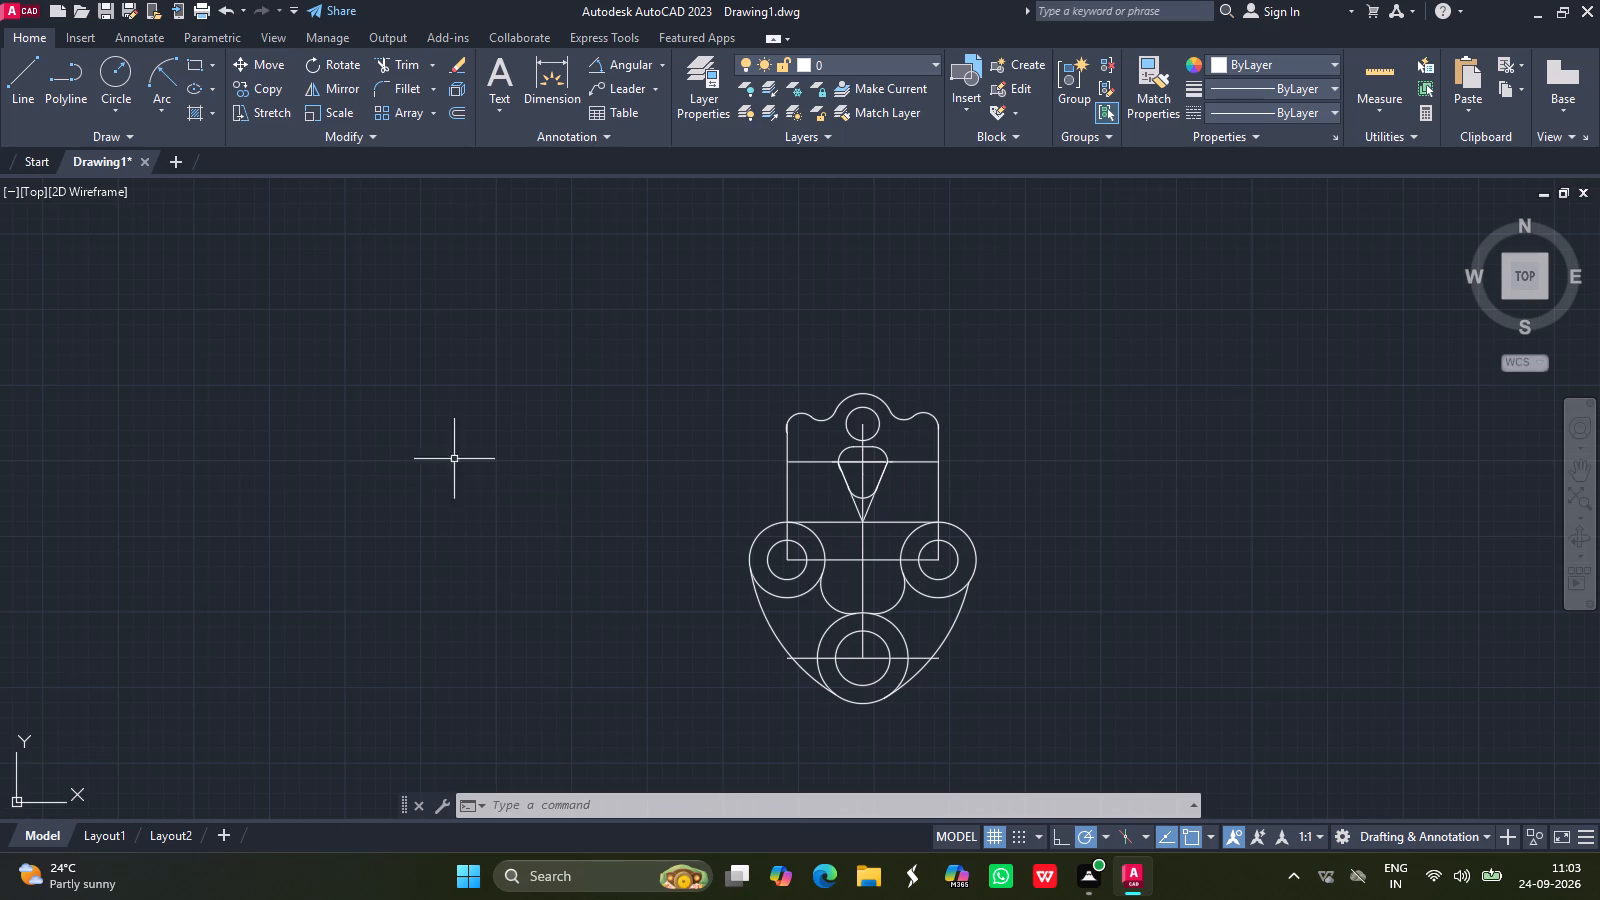
{"action": "left_click", "coordinate": [806, 461]}
{"action": "key", "text": "Delete"}
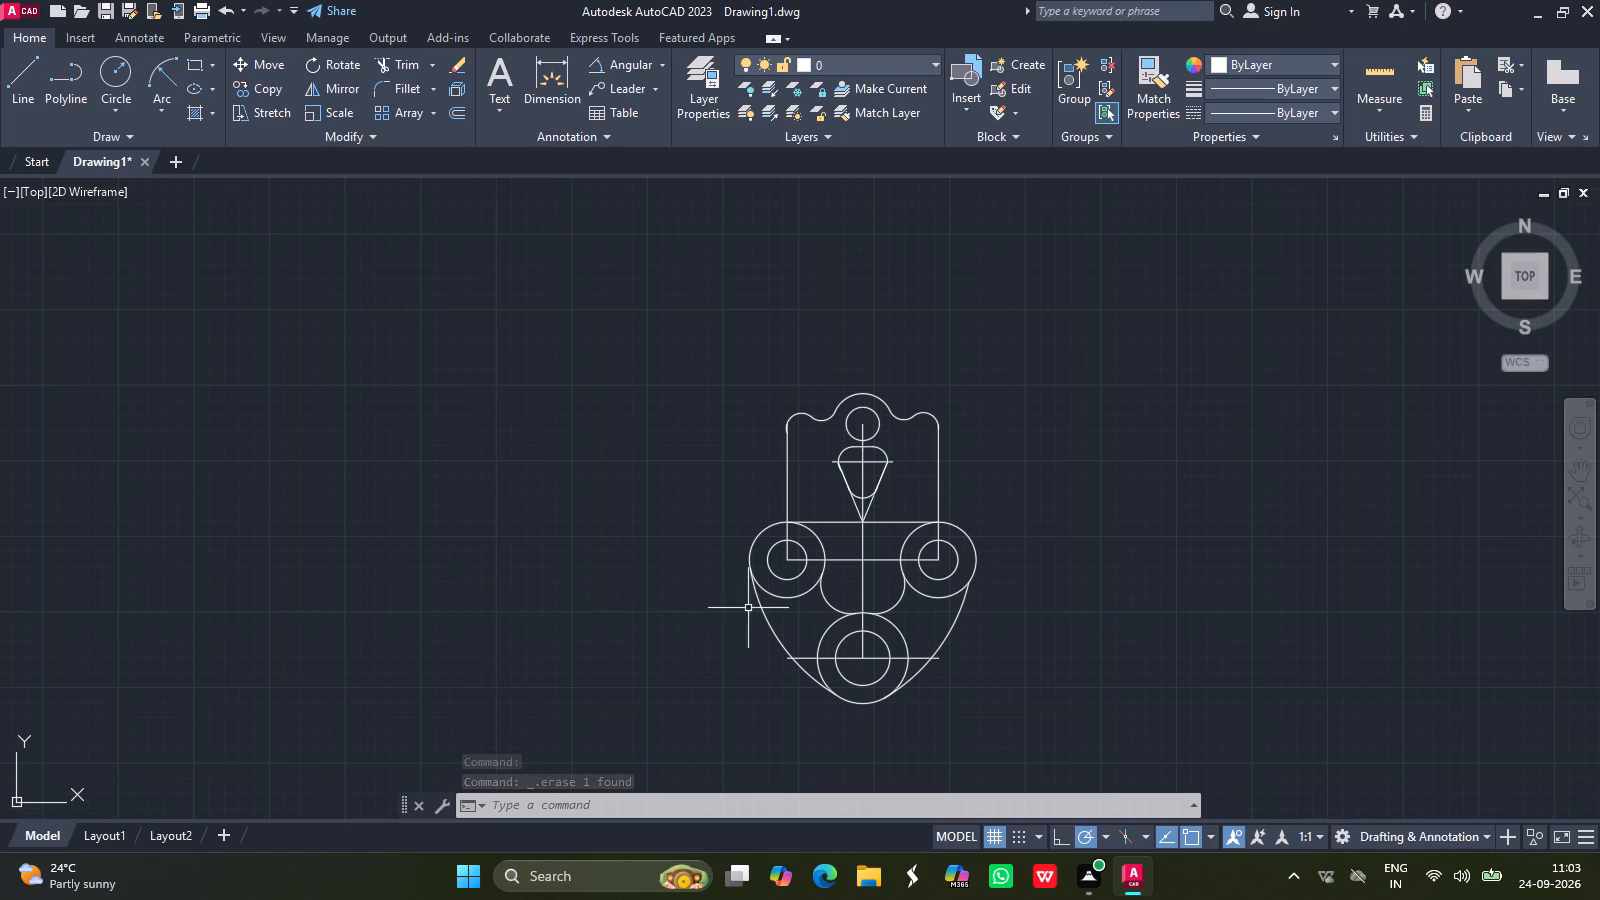
Draw a horizontal centre line from the left circle pair's centre outward past the outer circle's left edge.
{"action": "left_click", "coordinate": [29, 93]}
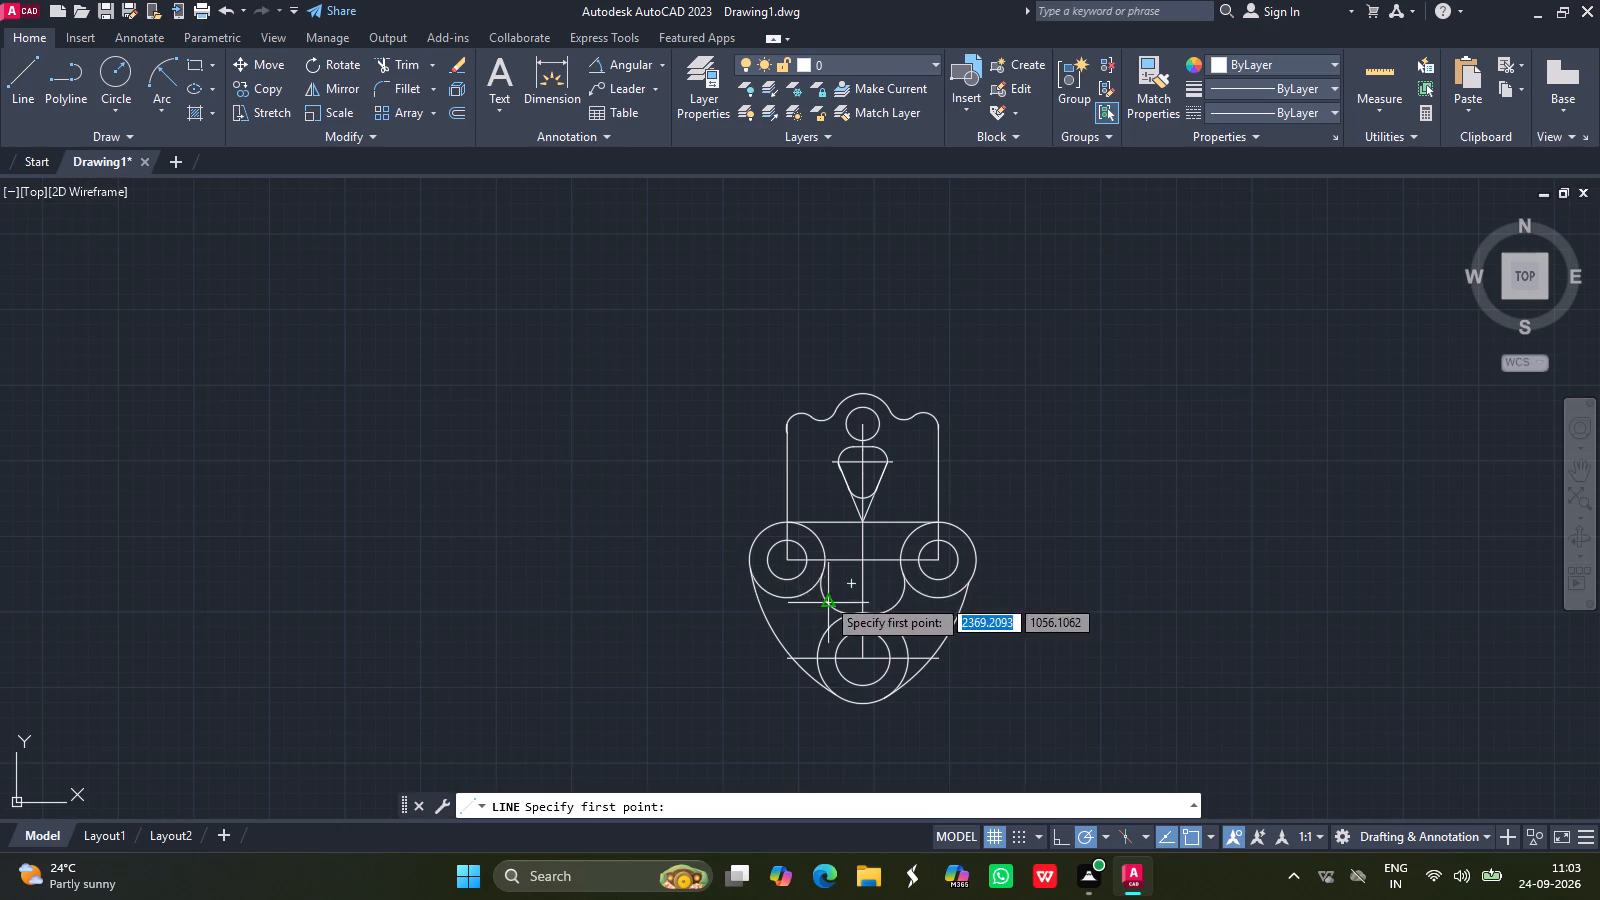
{"action": "left_click_drag", "start_coordinate": [788, 561], "coordinate": [741, 553]}
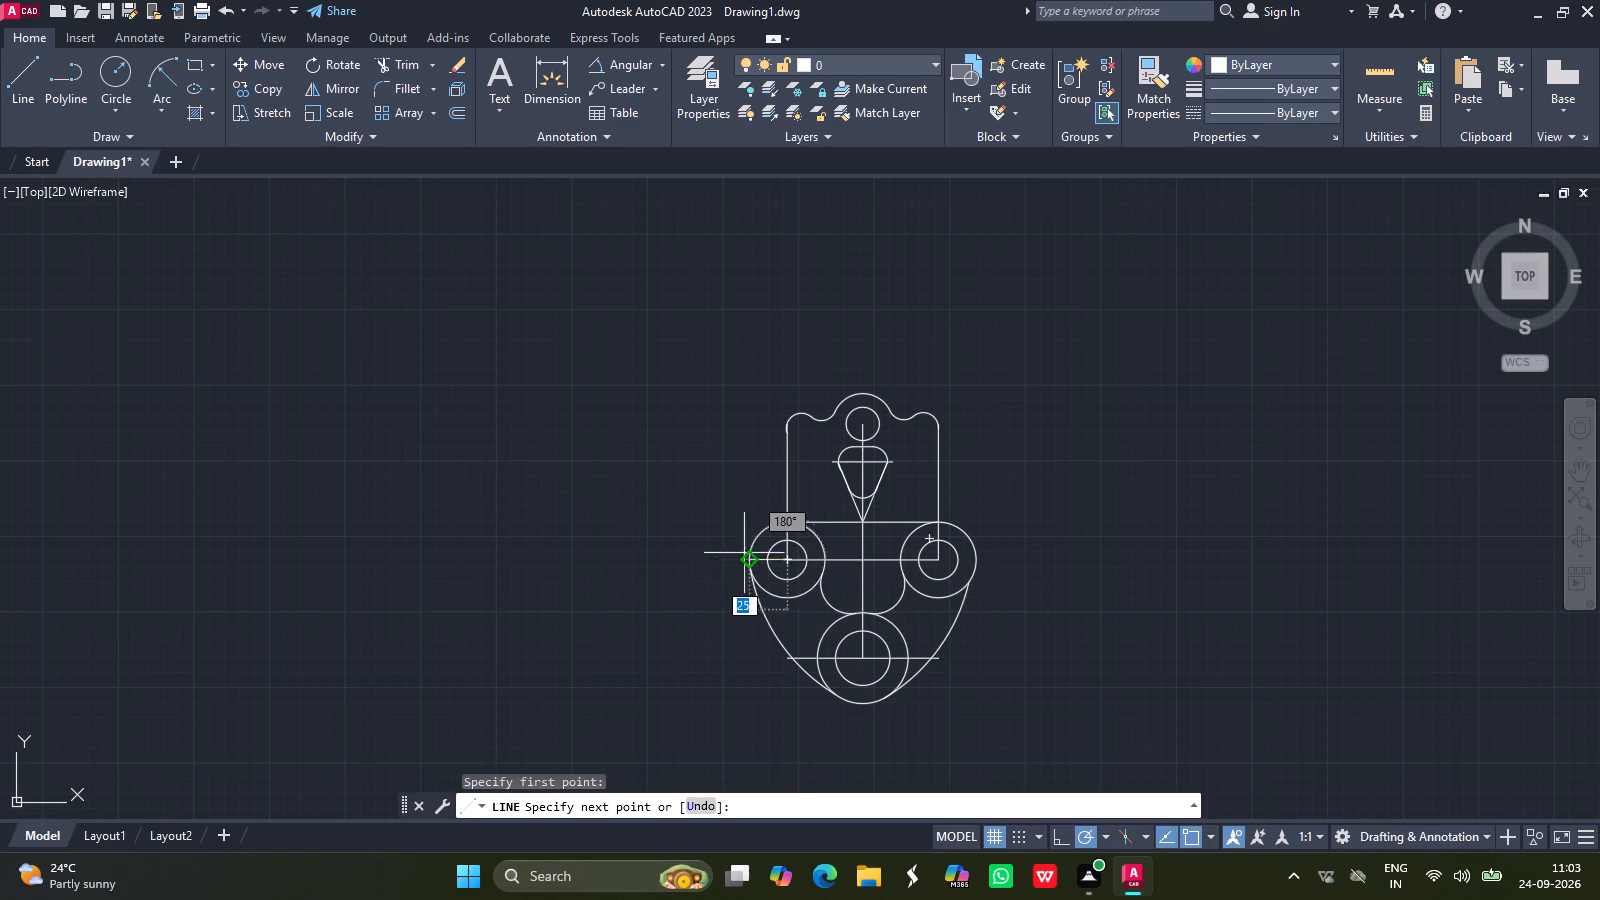
{"action": "left_click_drag", "start_coordinate": [741, 553], "coordinate": [737, 553]}
{"action": "left_click", "coordinate": [737, 553]}
{"action": "key", "text": "Return"}
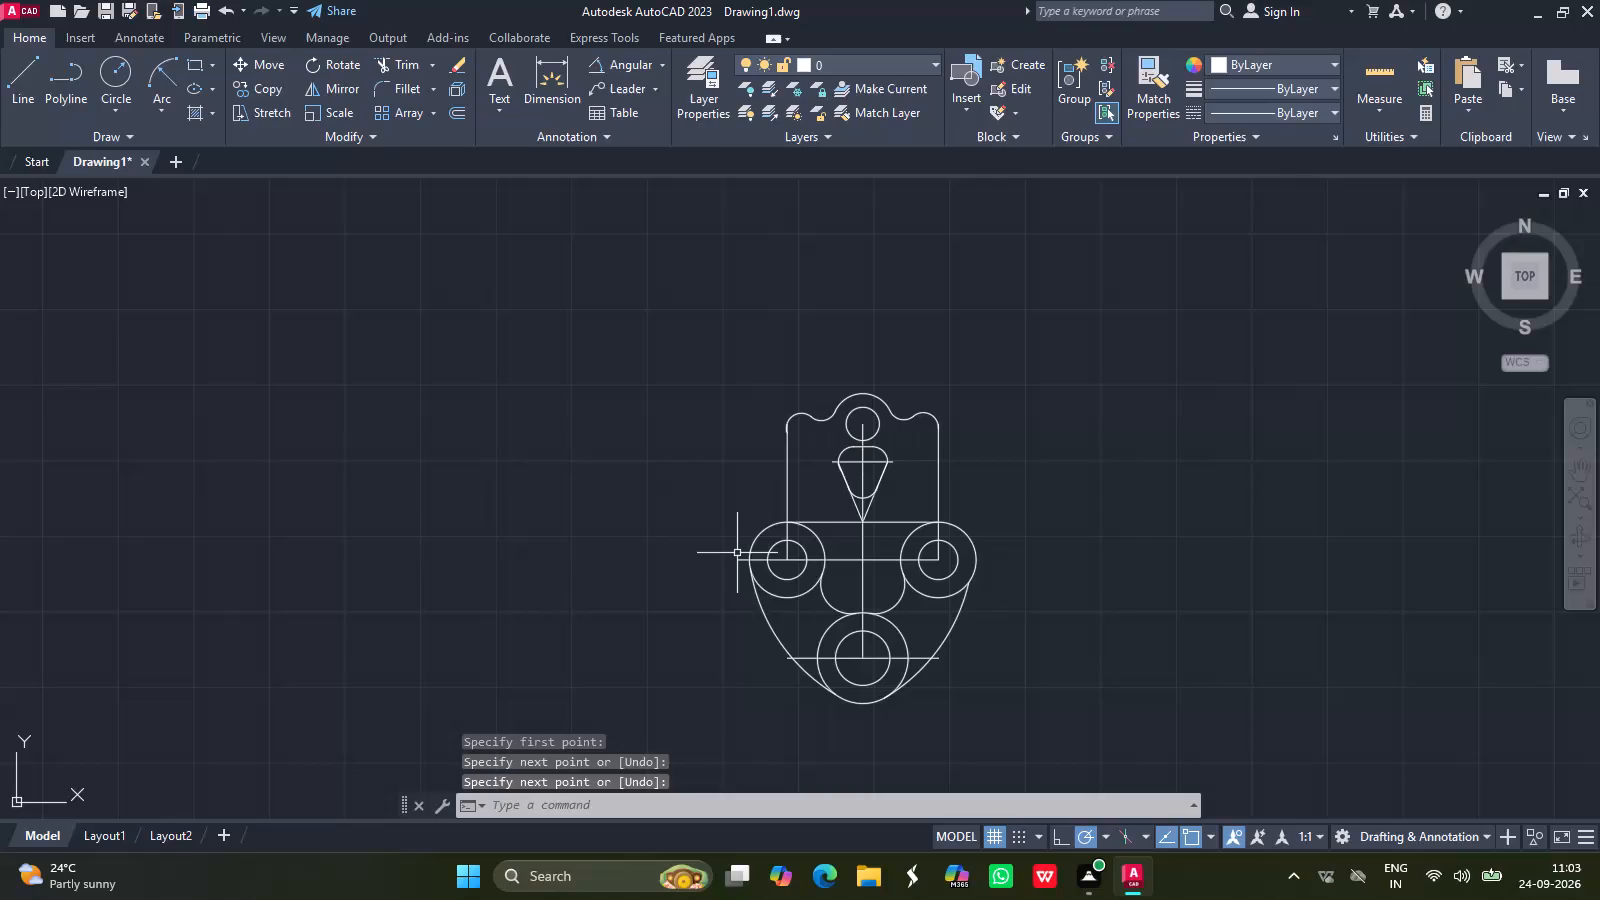
Draw a horizontal centre line about 37 units long from the right circle pair's centre outward past the outer circle.
{"action": "left_click", "coordinate": [25, 81]}
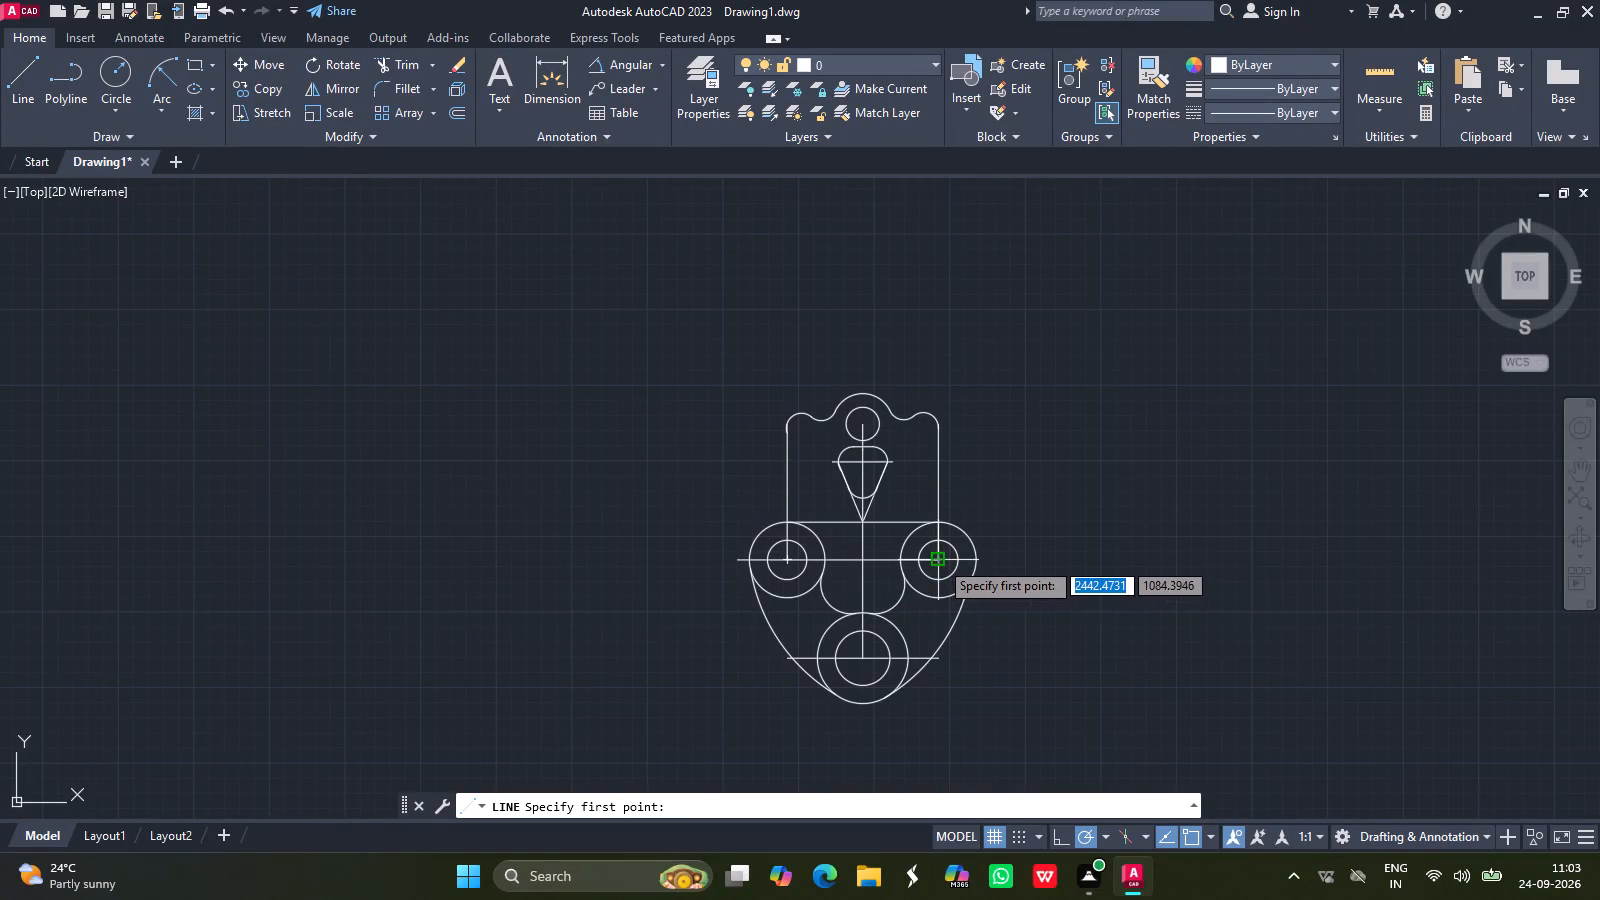
{"action": "left_click_drag", "start_coordinate": [939, 560], "coordinate": [995, 555]}
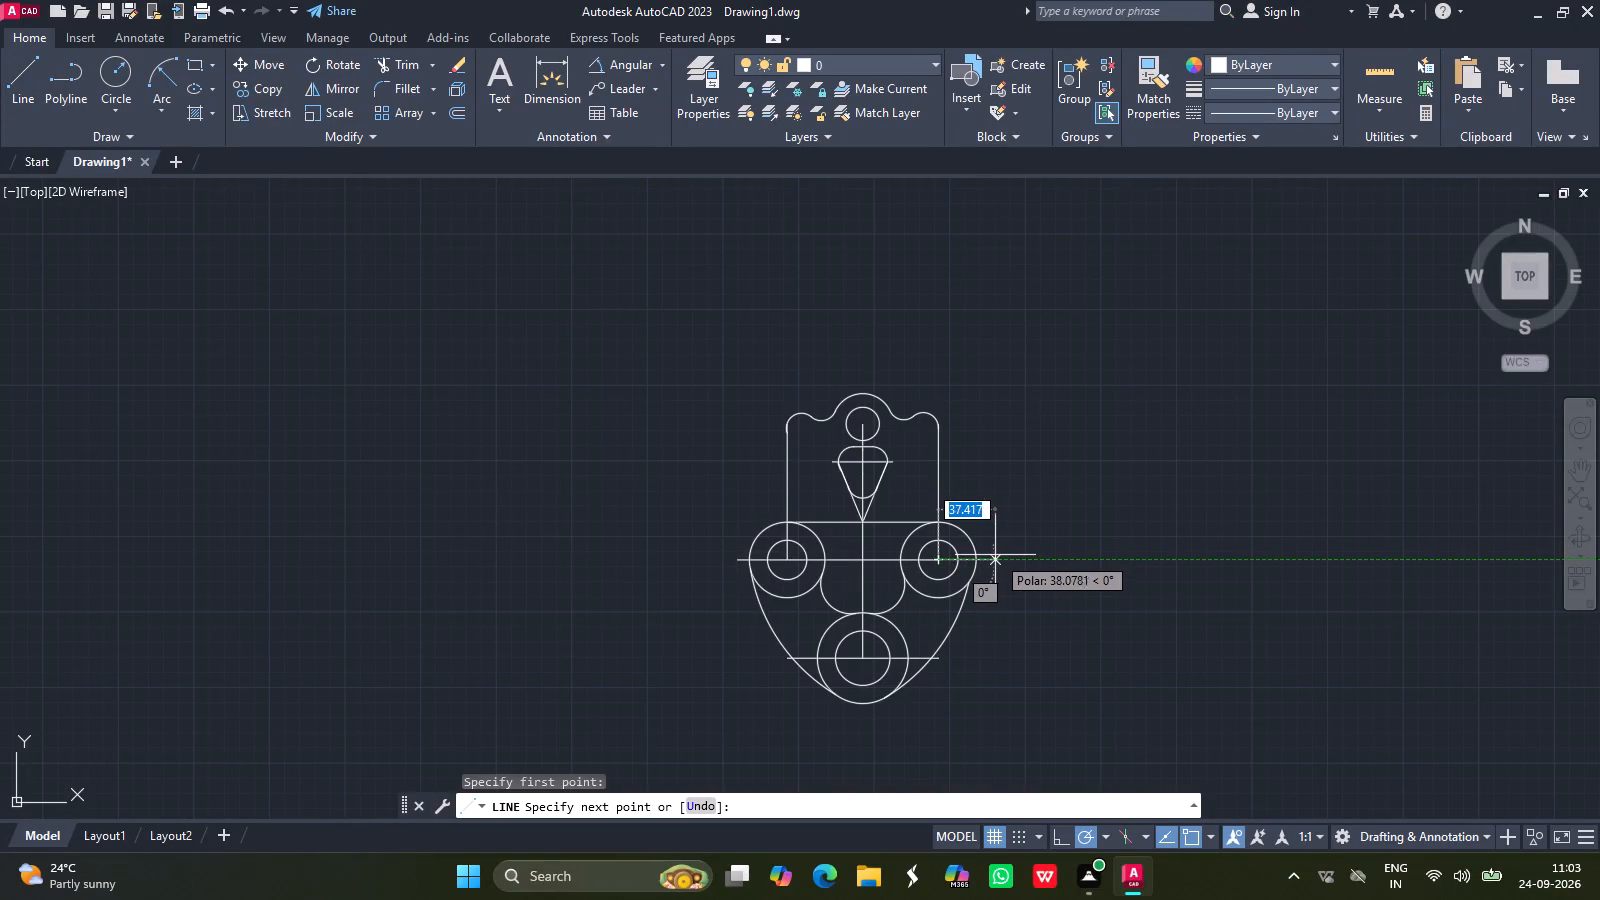
{"action": "left_click_drag", "start_coordinate": [995, 555], "coordinate": [993, 555]}
{"action": "left_click", "coordinate": [993, 555]}
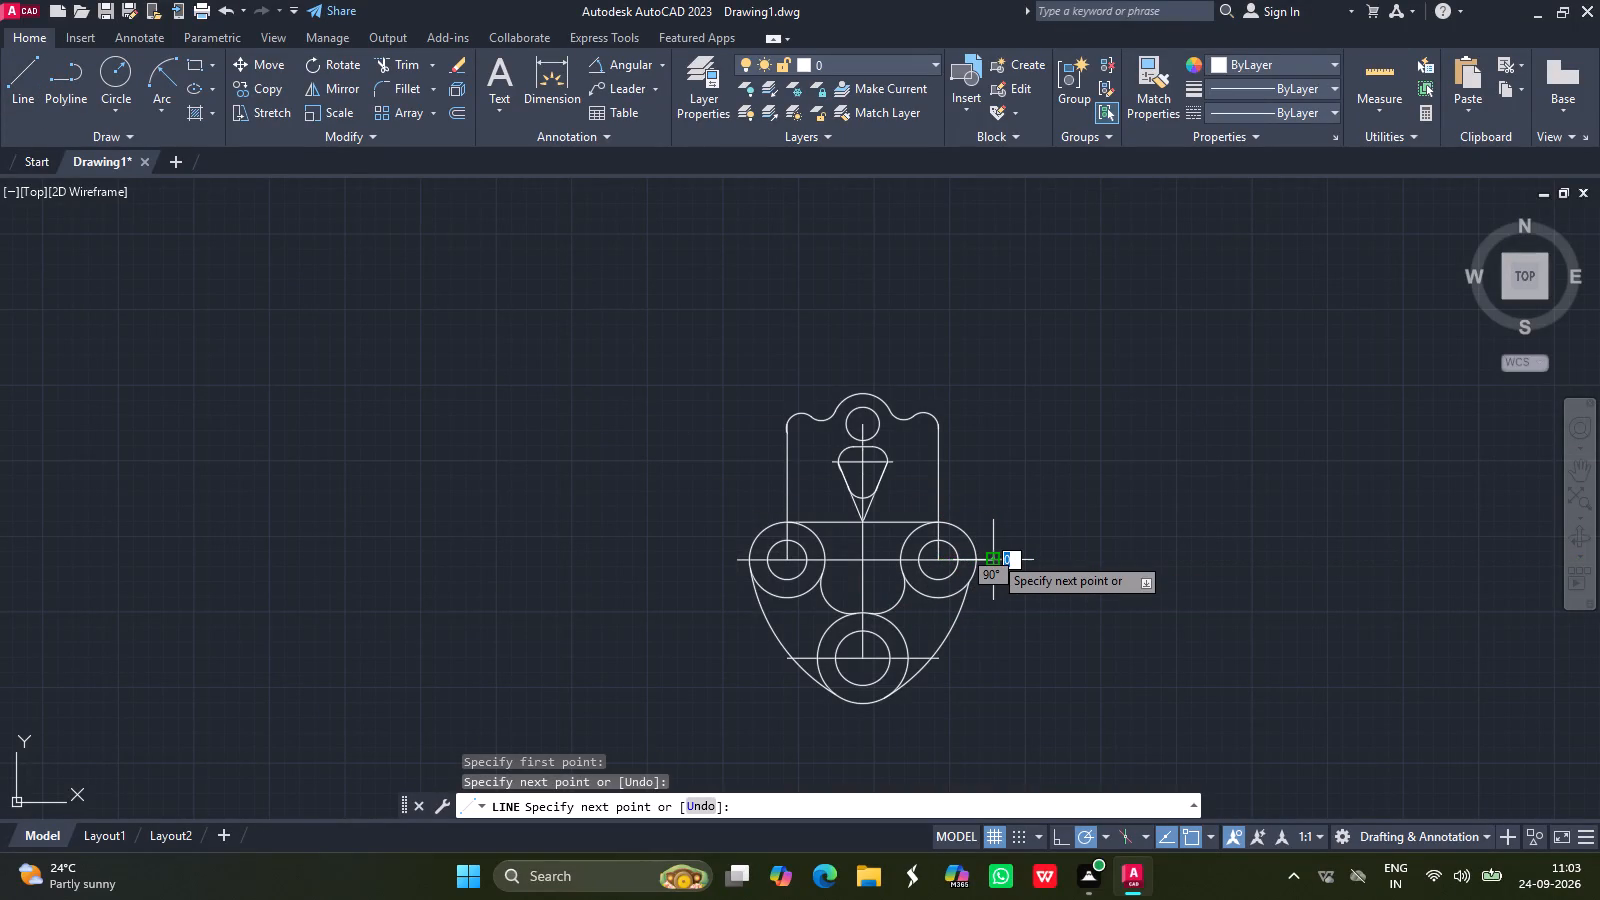
{"action": "key", "text": "Return"}
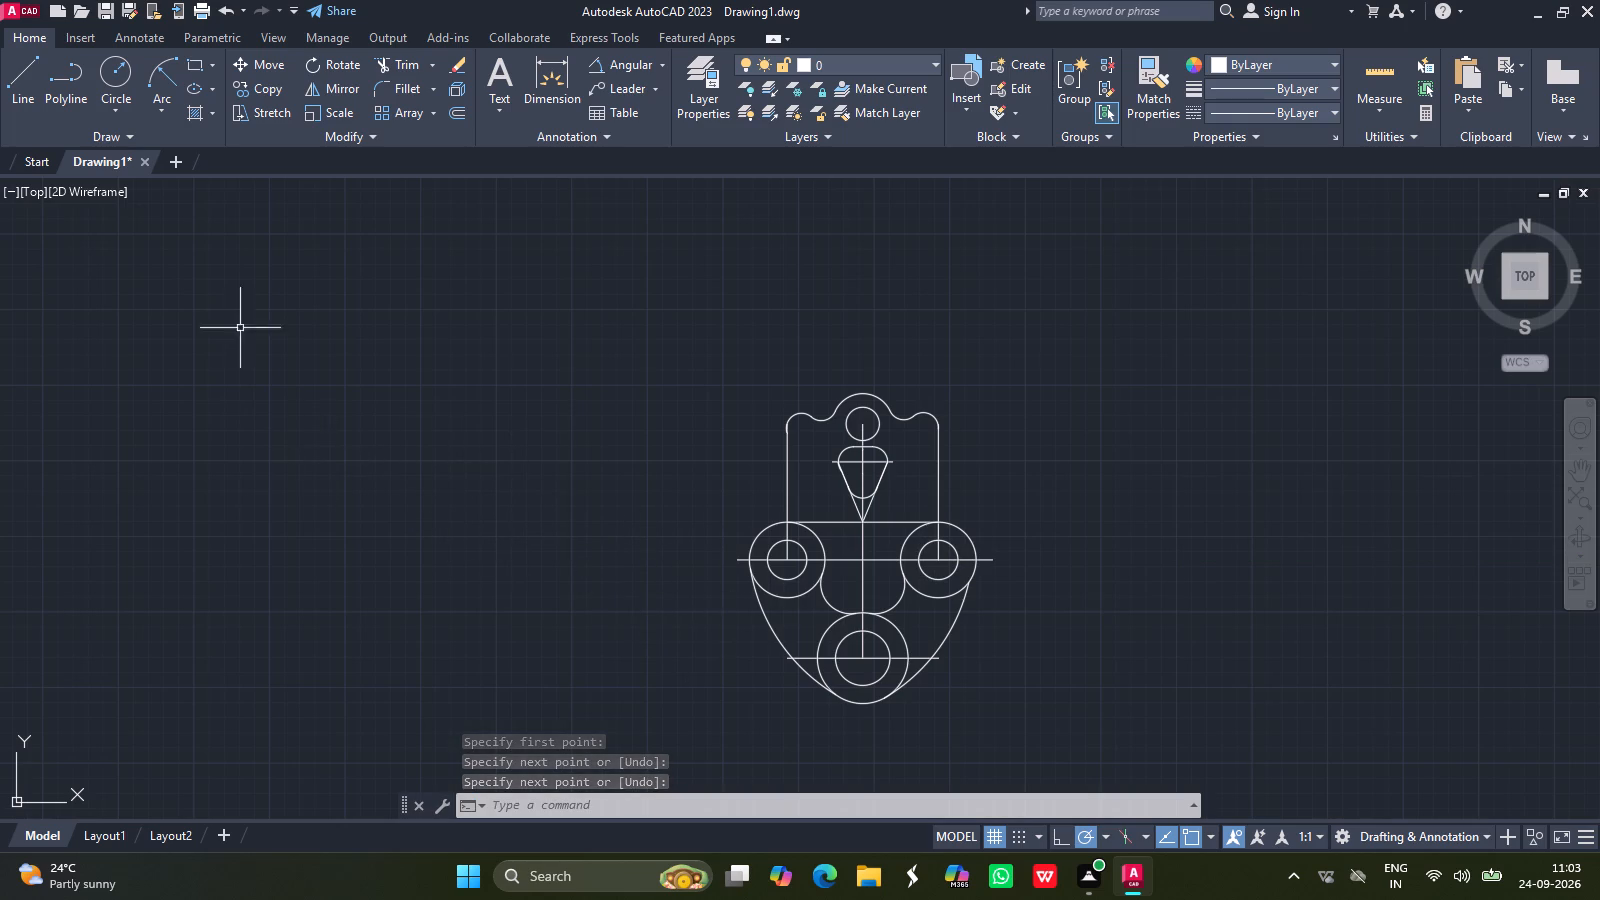
Draw a vertical centre line from the bottom circle pair's centre down to the outer circle's lowest point.
{"action": "left_click", "coordinate": [30, 73]}
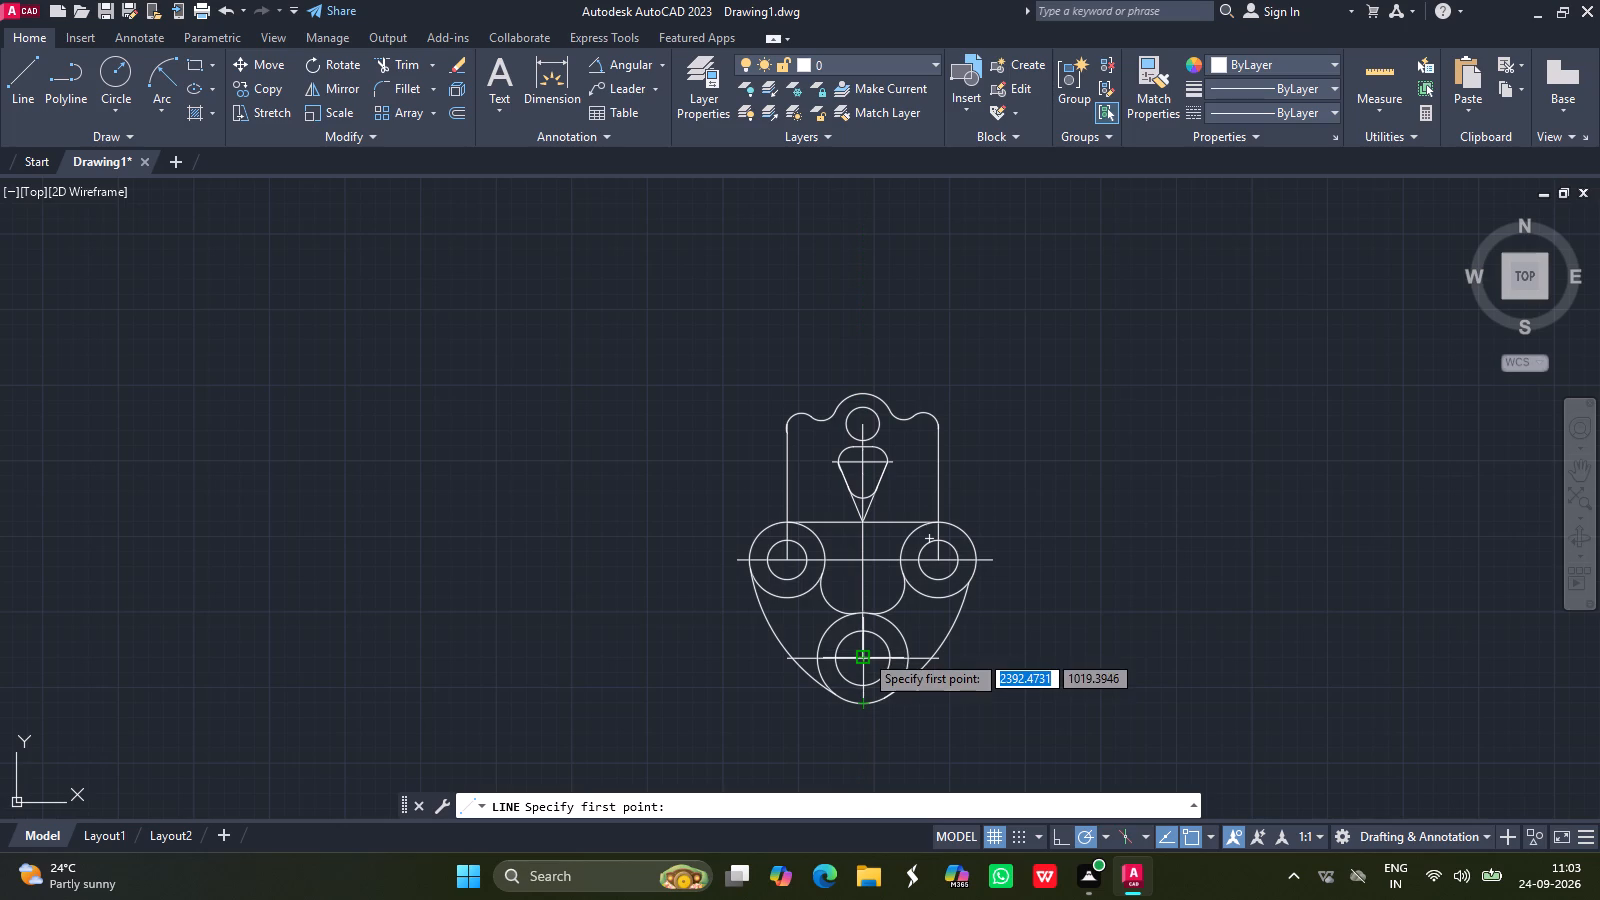
{"action": "left_click_drag", "start_coordinate": [864, 653], "coordinate": [861, 700]}
{"action": "left_click", "coordinate": [861, 700]}
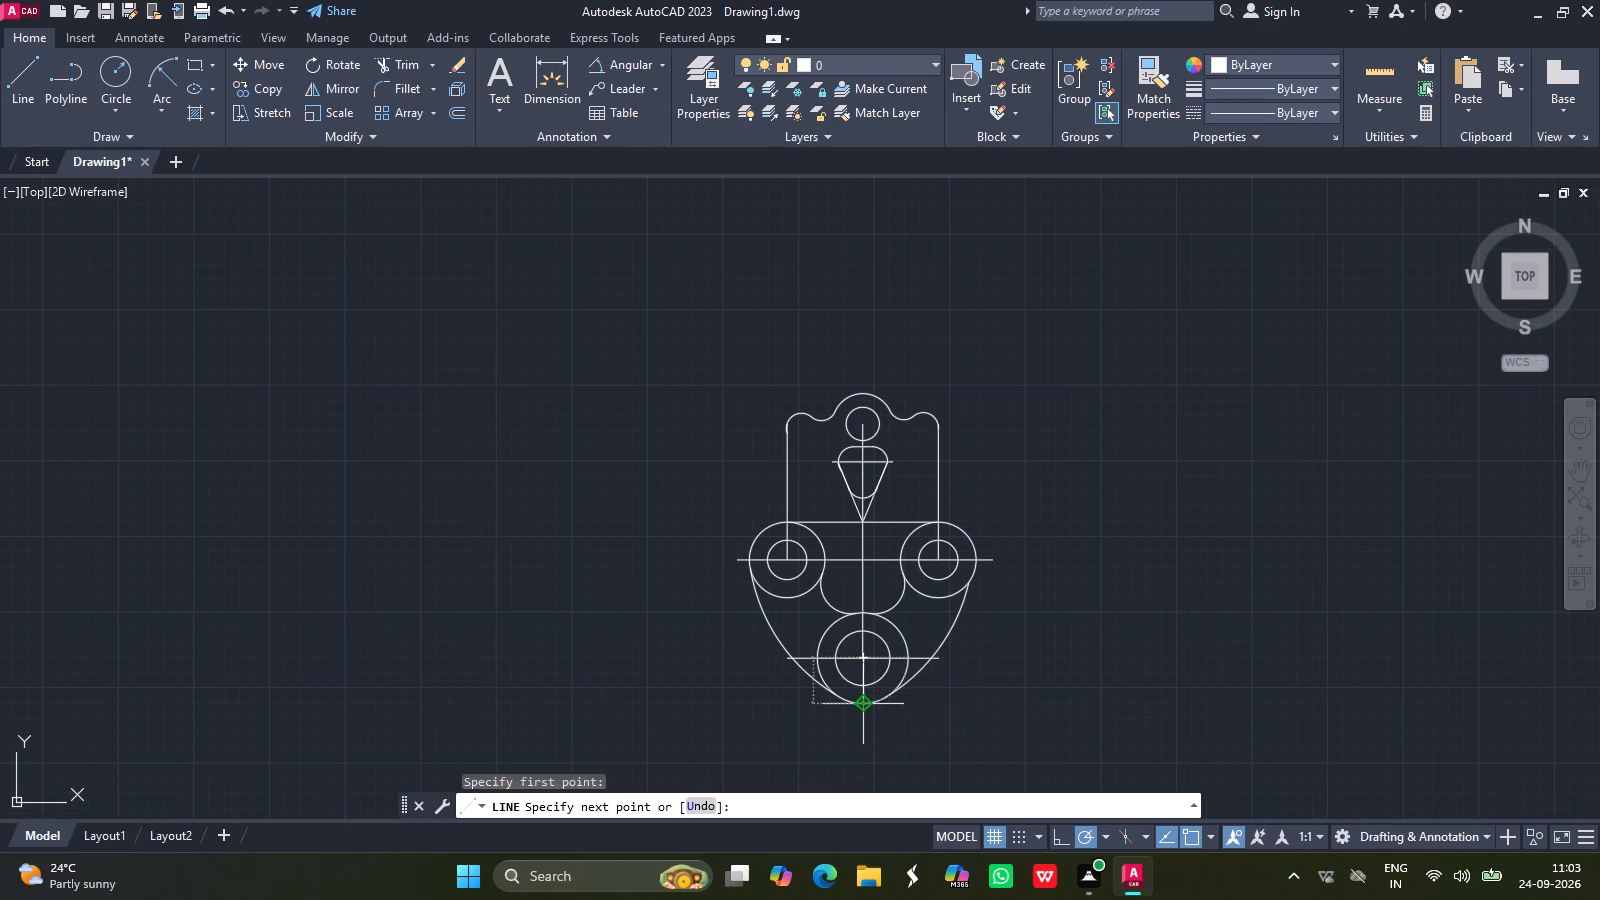
{"action": "key", "text": "Return"}
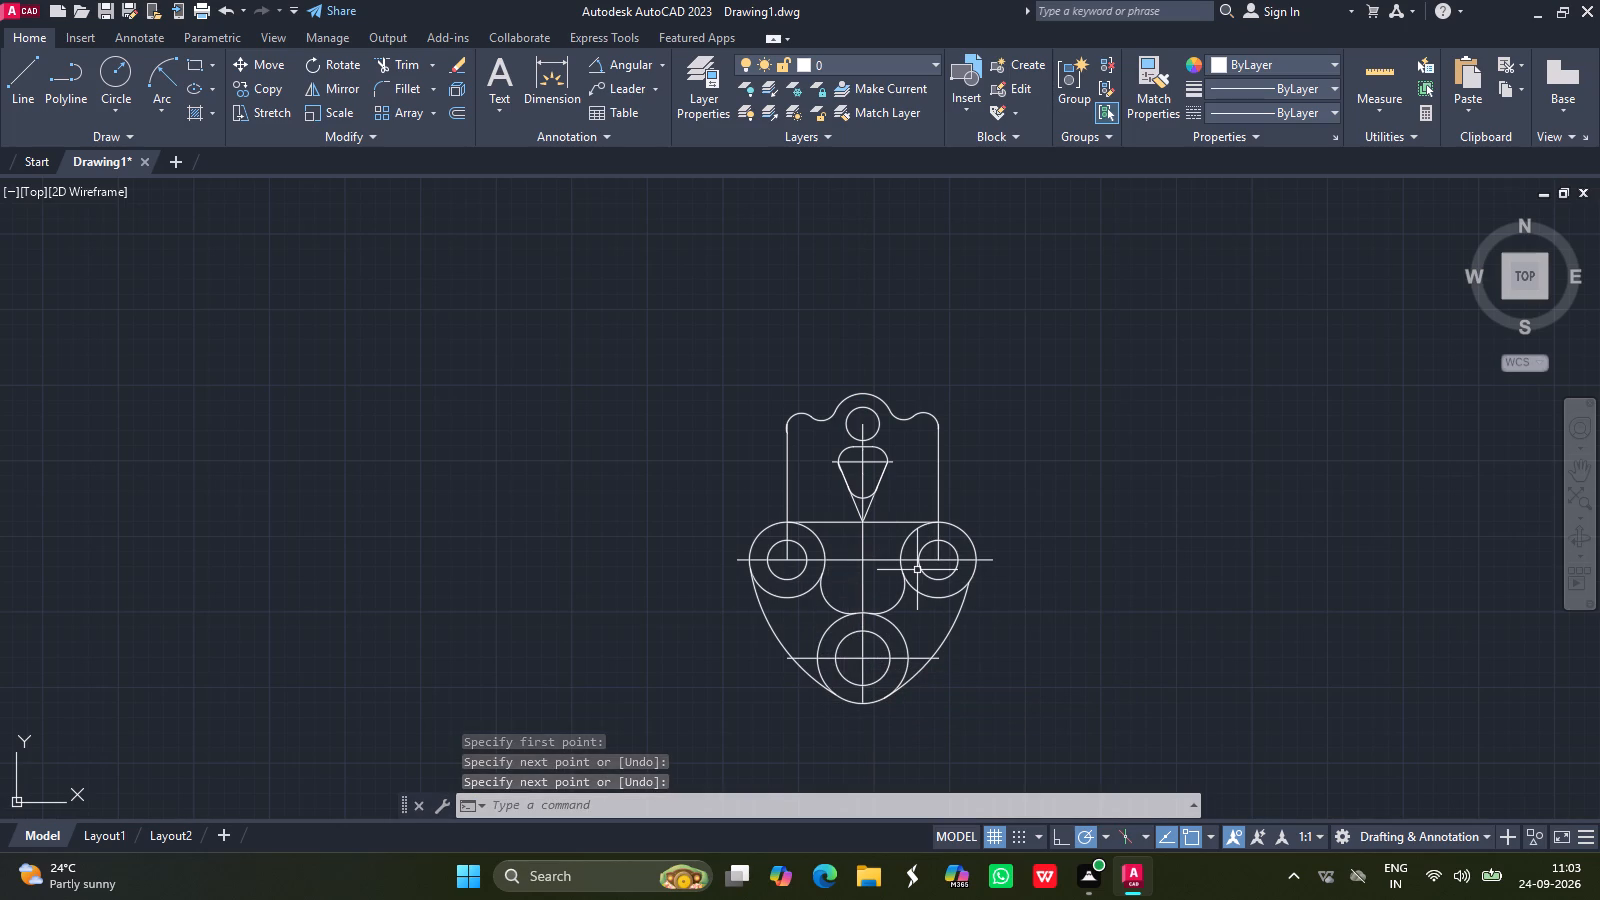
Draw a short vertical centre line from the slot's top line through the upper left arc's centre, ending just below it.
{"action": "scroll", "coordinate": [917, 570], "scroll_direction": "up", "scroll_amount": 3, "text": "ctrl"}
{"action": "scroll", "coordinate": [917, 570], "scroll_direction": "down", "scroll_amount": 1, "text": "ctrl"}
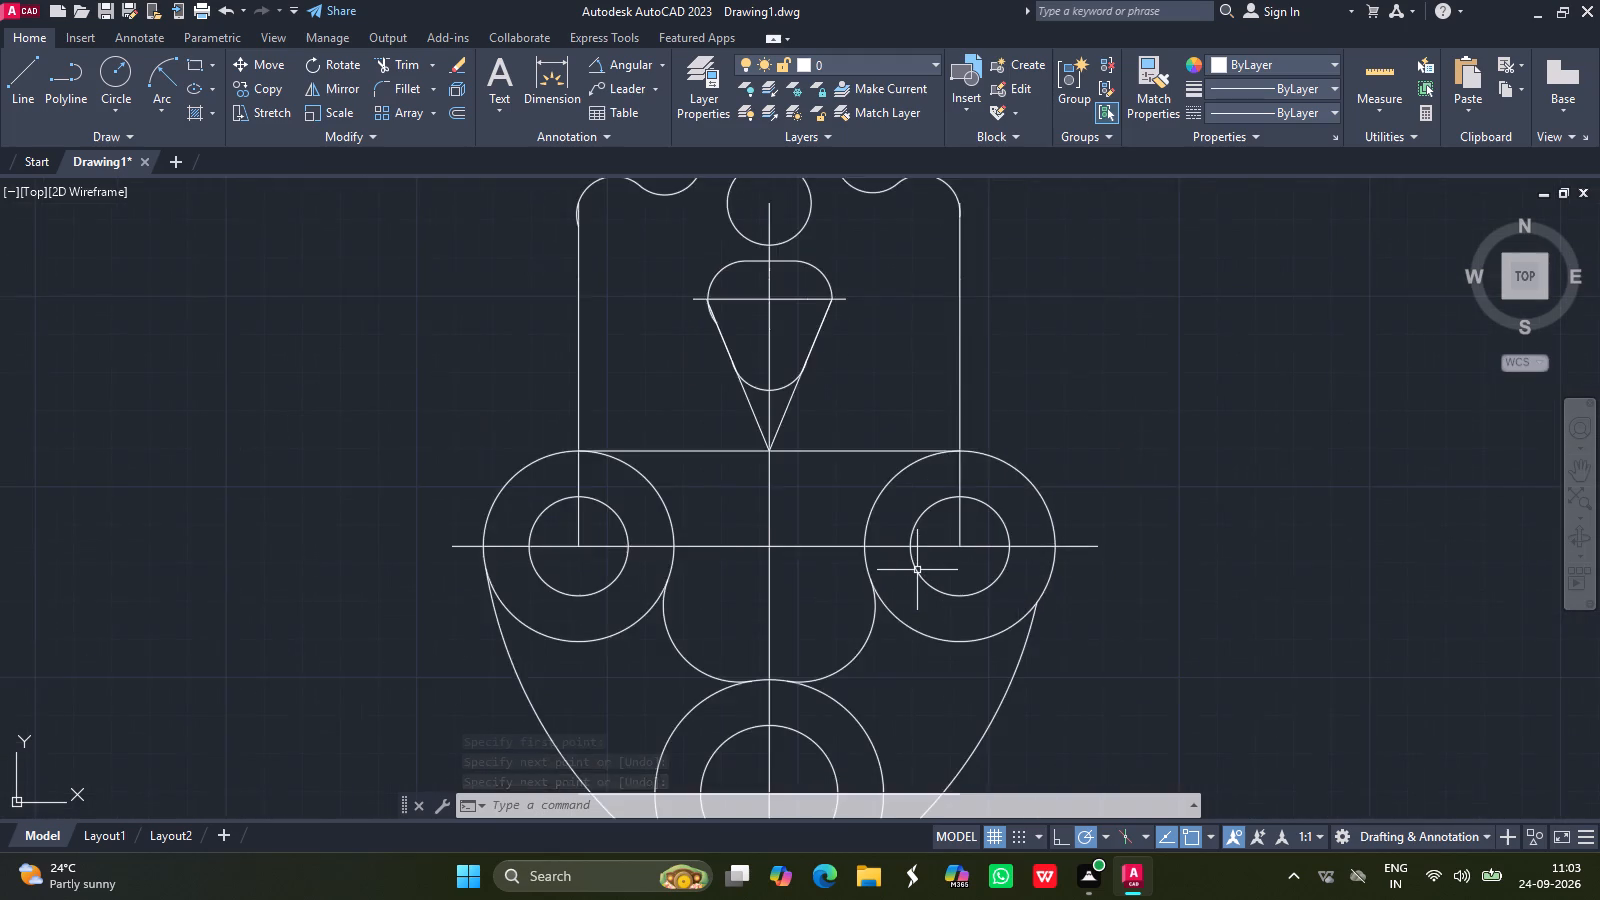
{"action": "scroll", "coordinate": [917, 570], "scroll_direction": "down", "scroll_amount": 1, "text": "ctrl"}
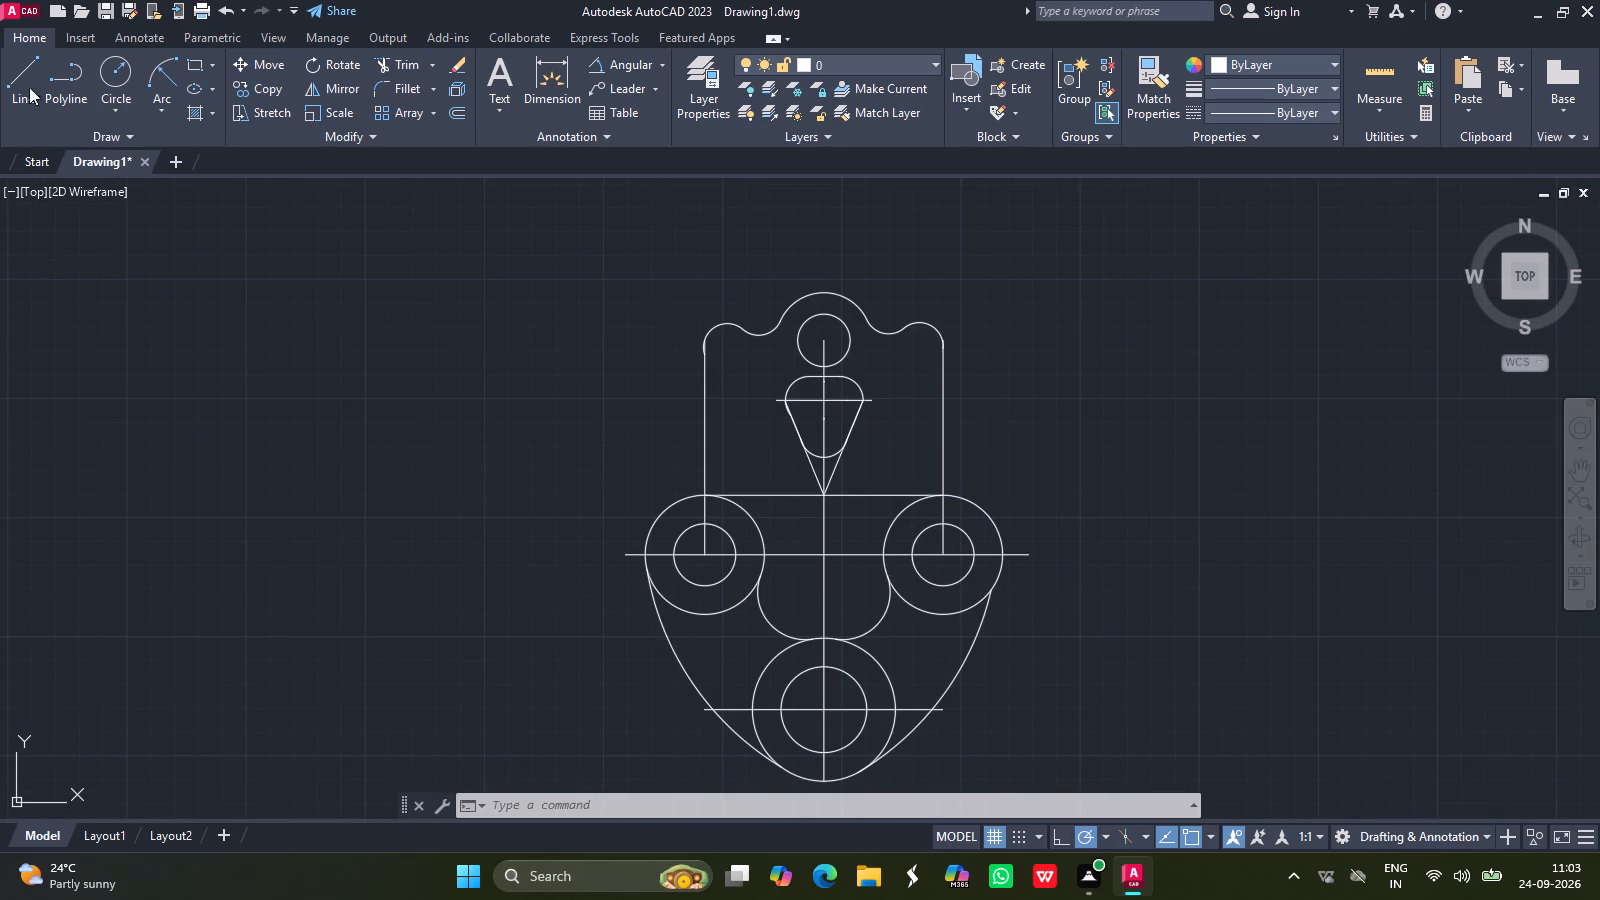
{"action": "left_click", "coordinate": [26, 69]}
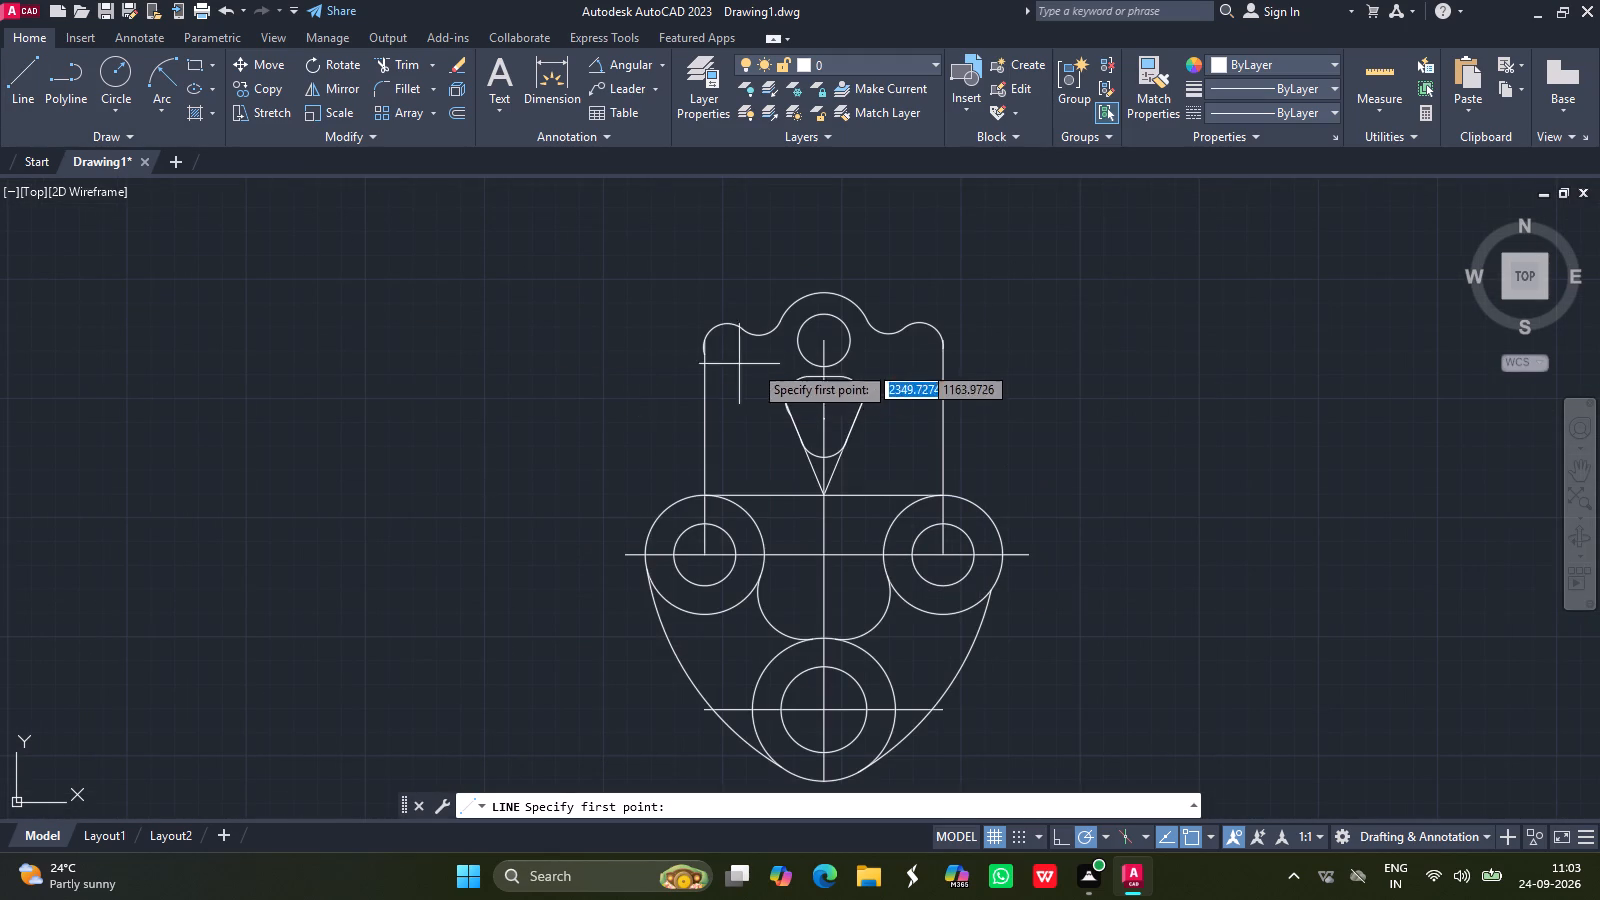
{"action": "left_click_drag", "start_coordinate": [805, 377], "coordinate": [805, 399]}
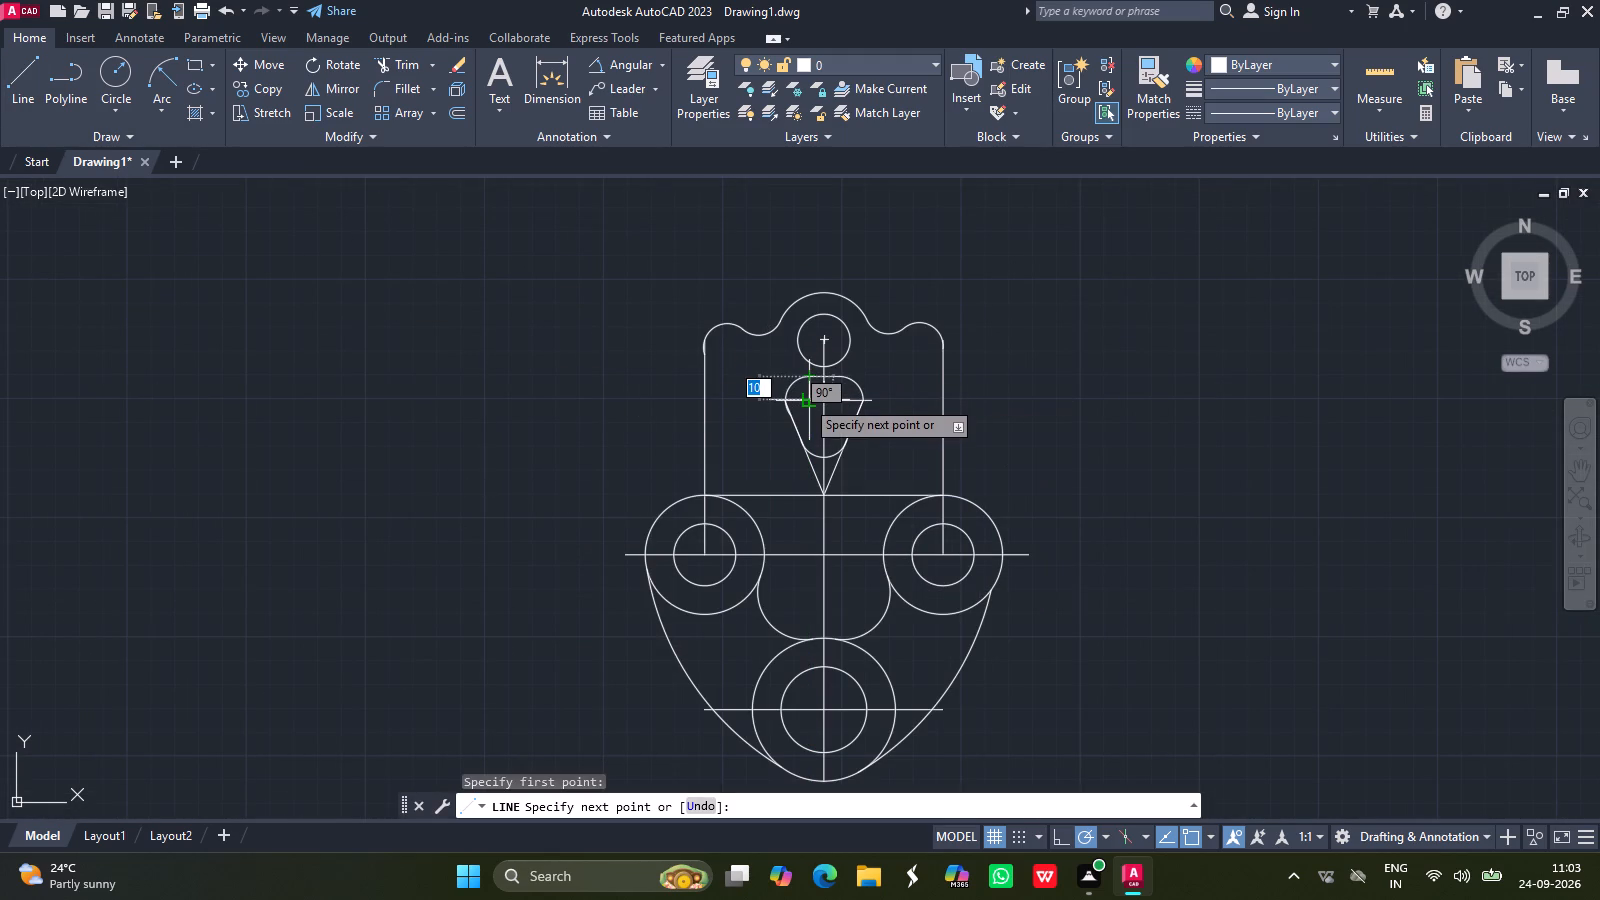
{"action": "left_click_drag", "start_coordinate": [805, 399], "coordinate": [805, 410]}
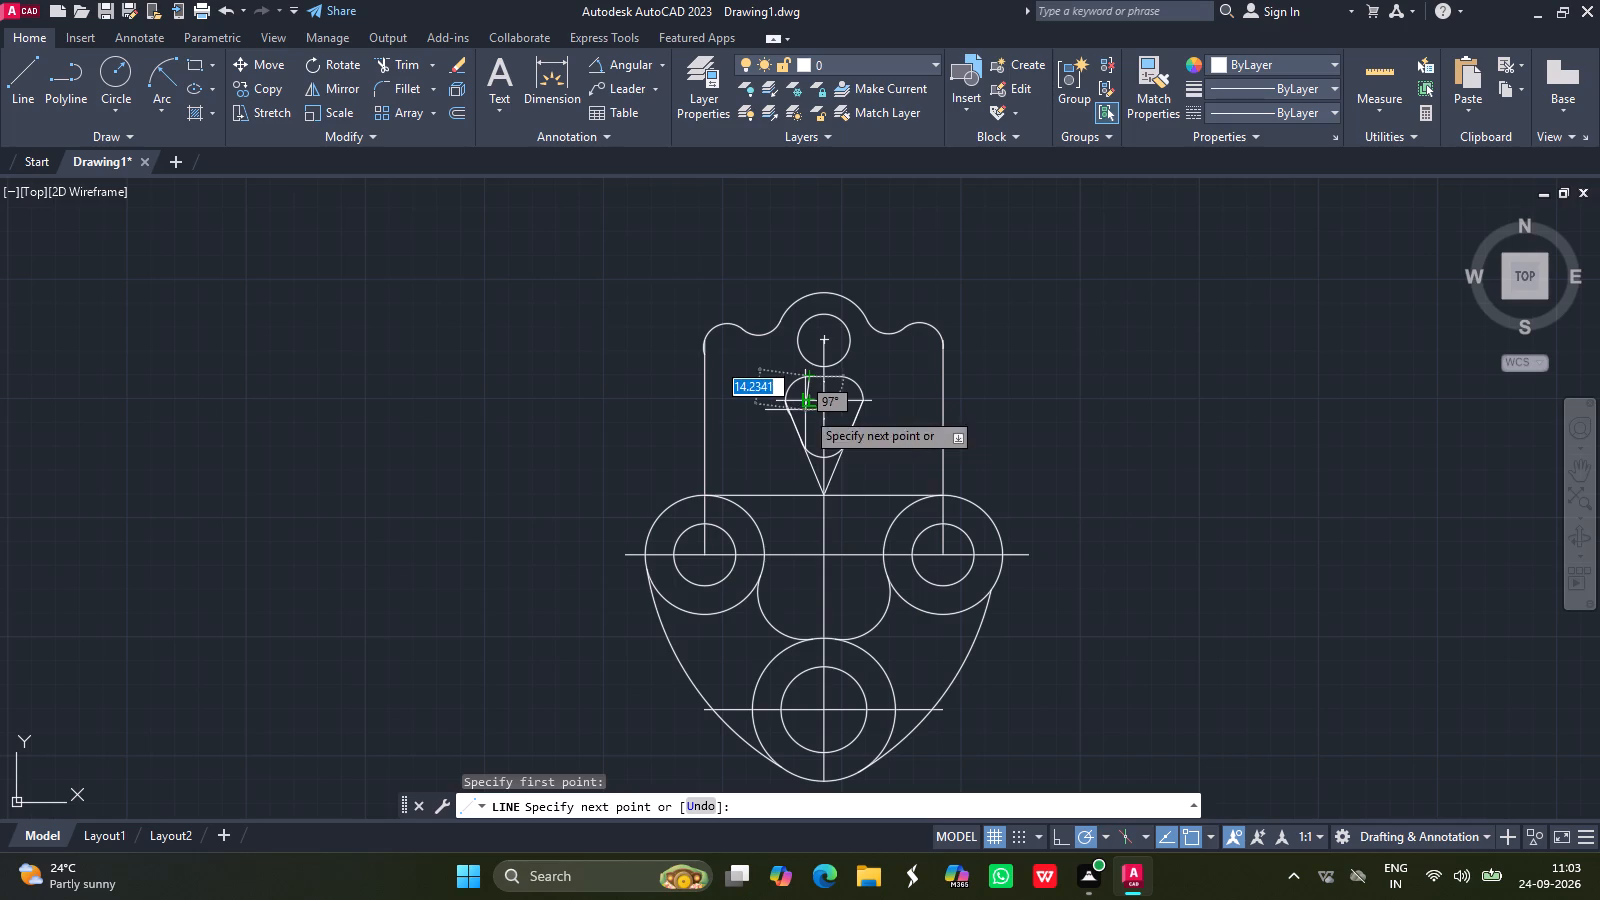
{"action": "left_click_drag", "start_coordinate": [805, 410], "coordinate": [808, 417]}
{"action": "left_click", "coordinate": [808, 417]}
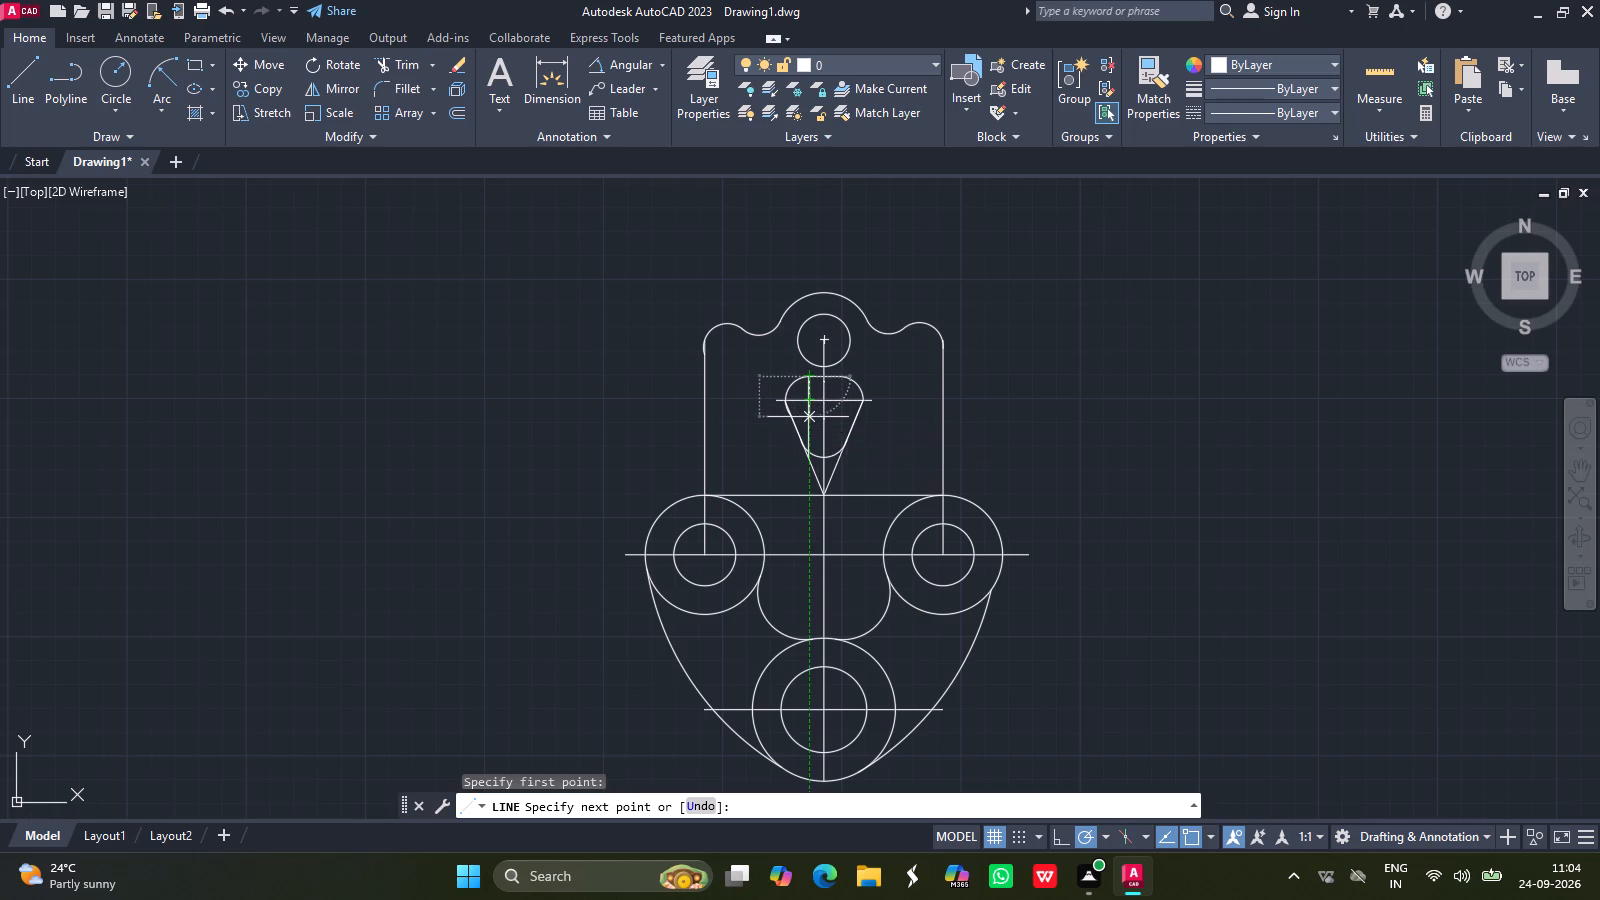
{"action": "key", "text": "Return"}
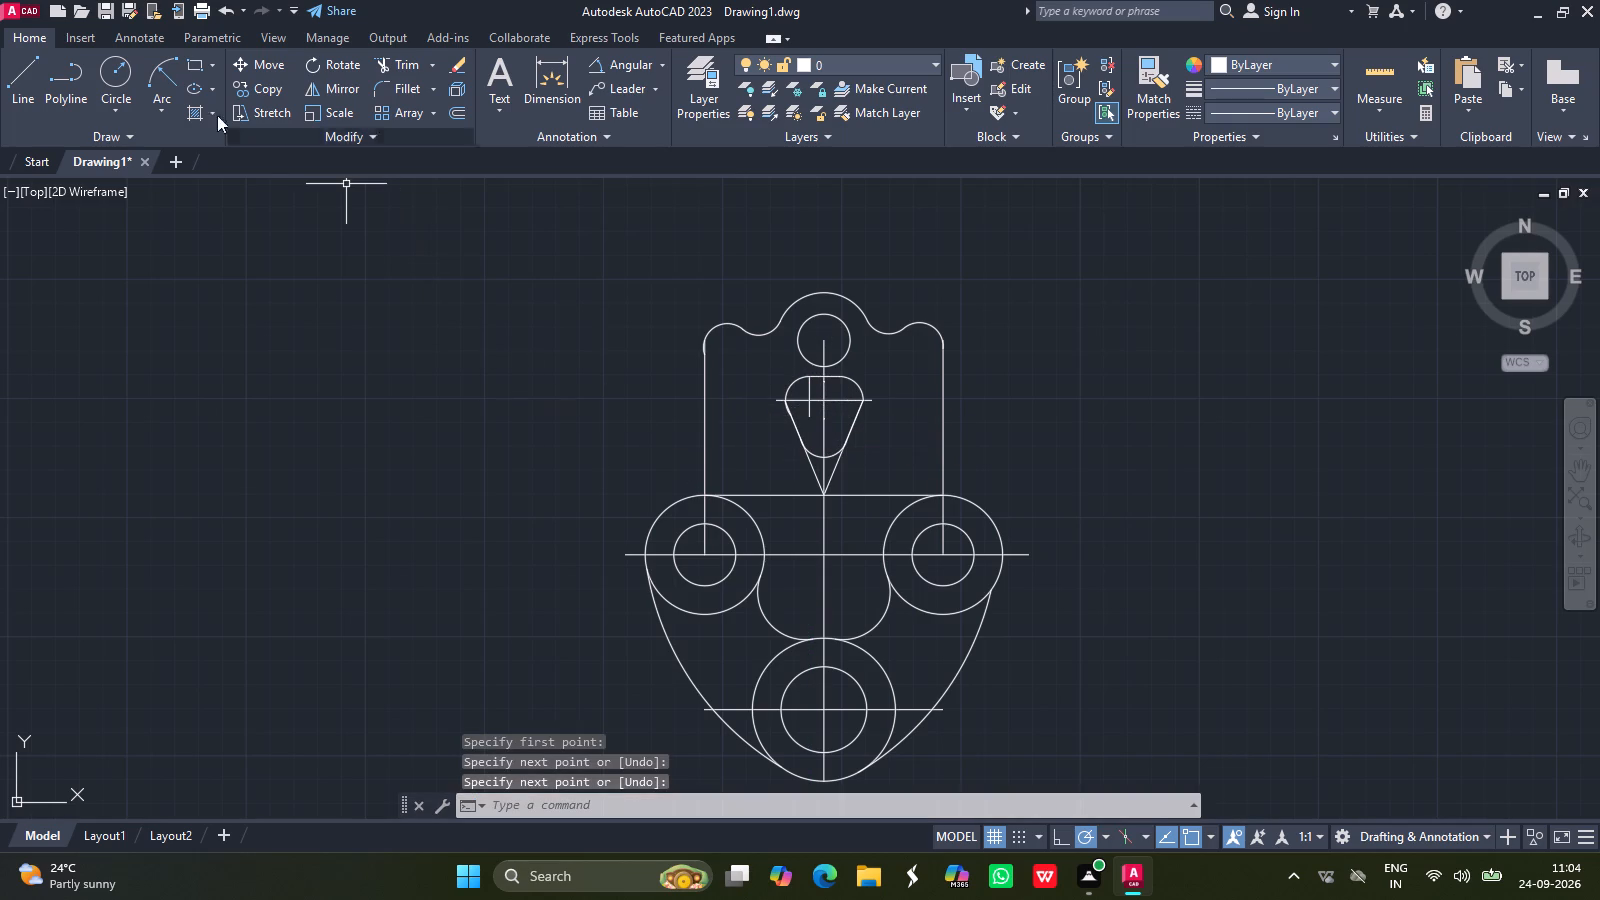
Draw a short vertical centre line from the slot's top line through the upper right arc's centre, ending just below it.
{"action": "left_click", "coordinate": [20, 76]}
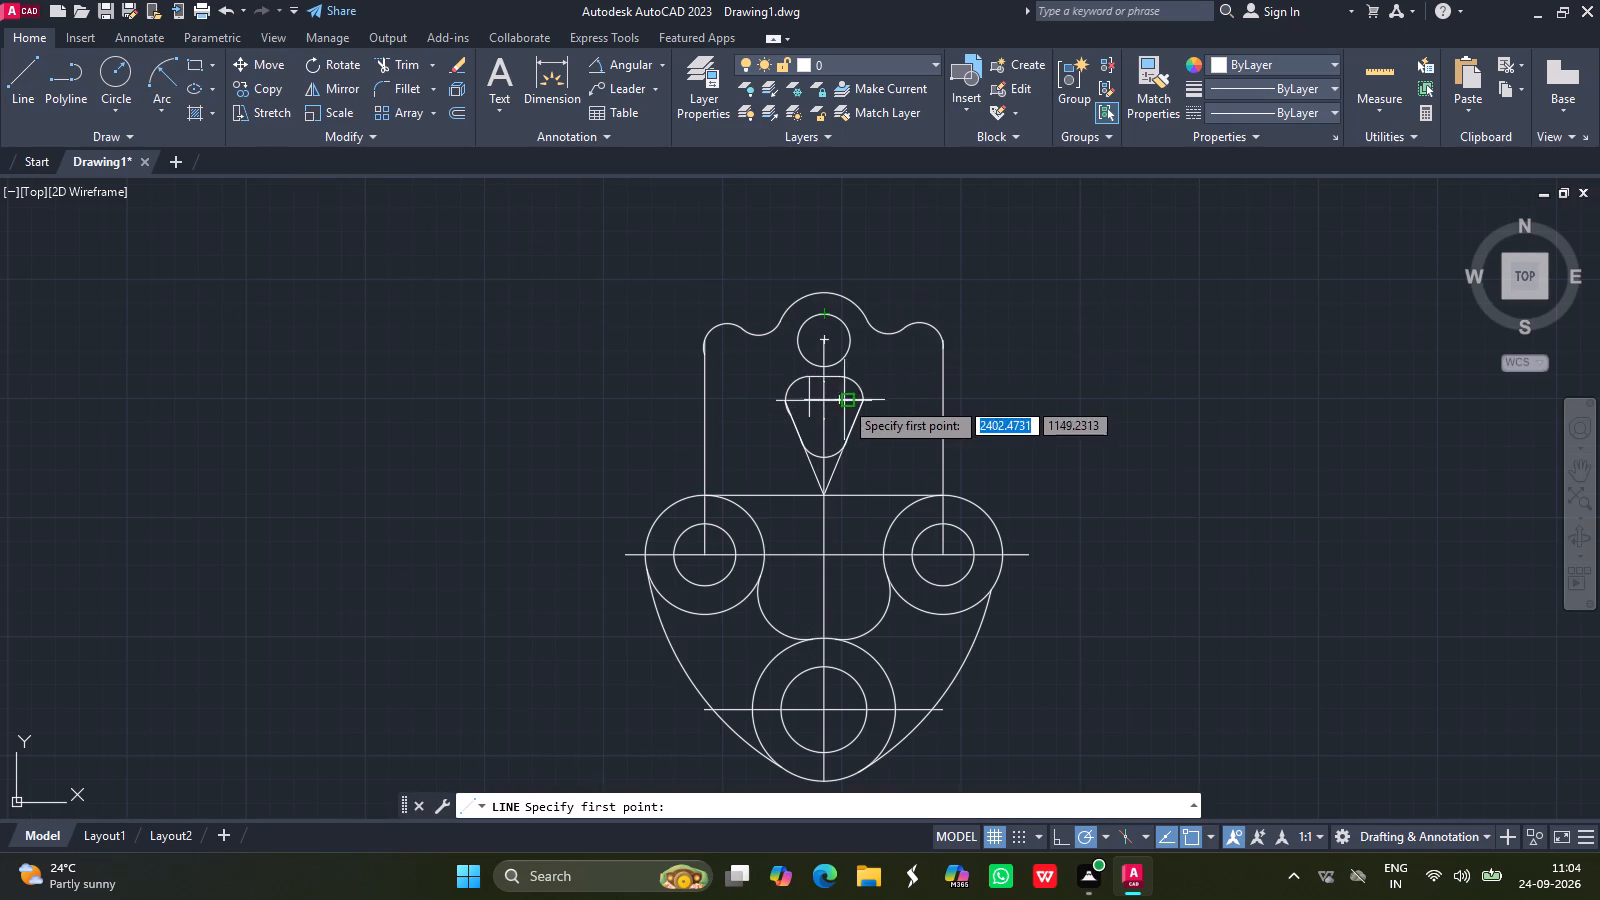
{"action": "left_click_drag", "start_coordinate": [842, 376], "coordinate": [842, 415]}
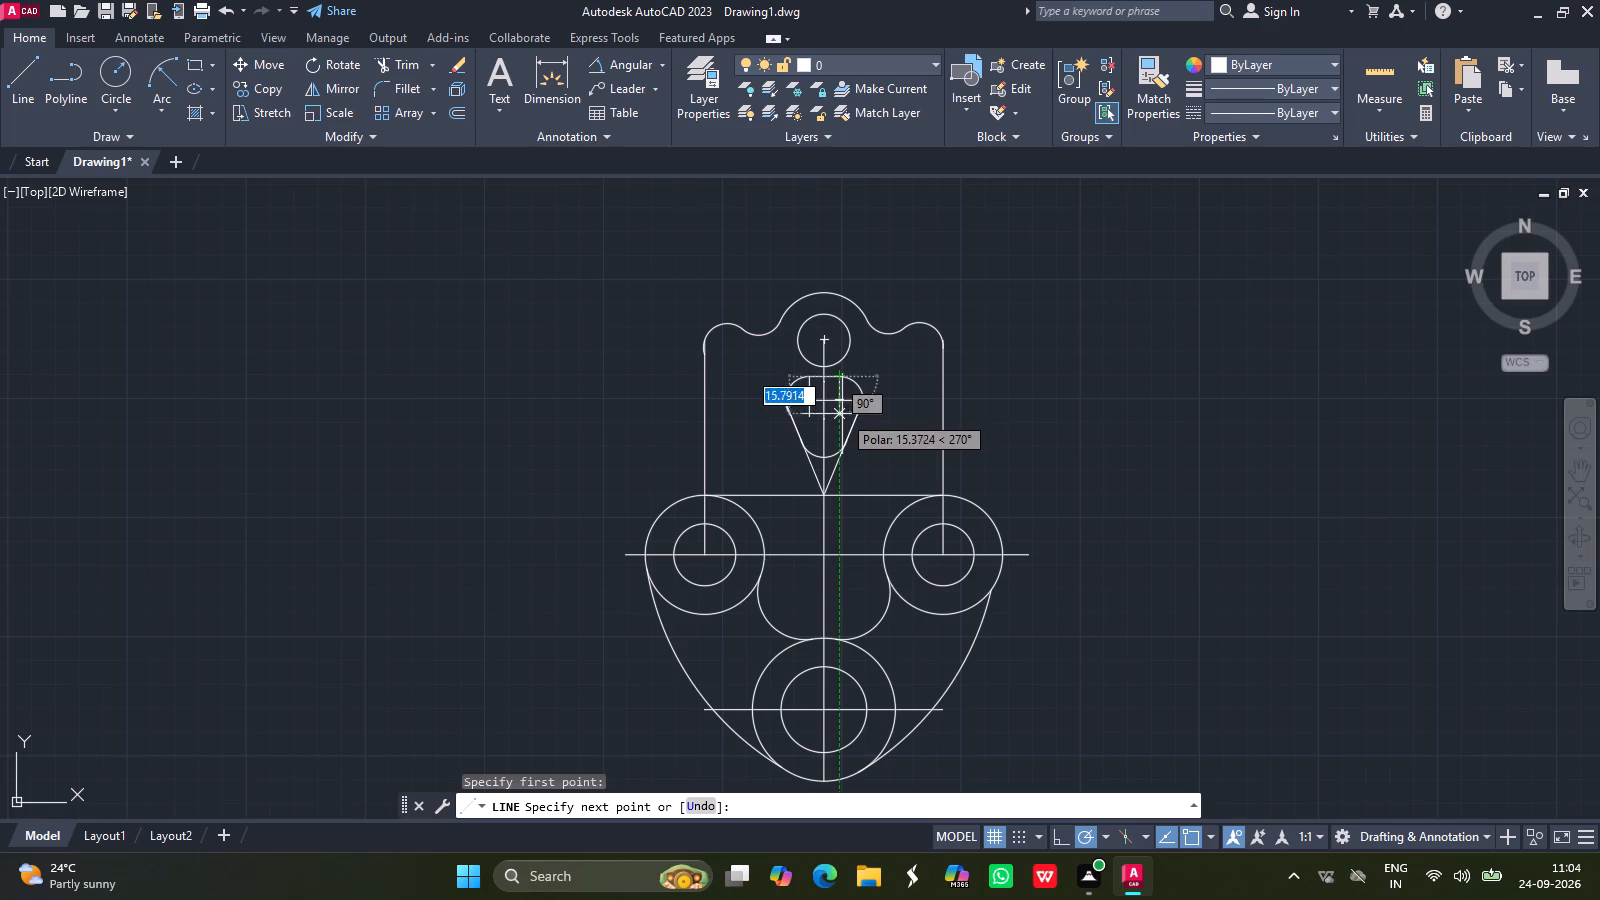
{"action": "left_click_drag", "start_coordinate": [842, 415], "coordinate": [842, 418]}
{"action": "left_click", "coordinate": [842, 418]}
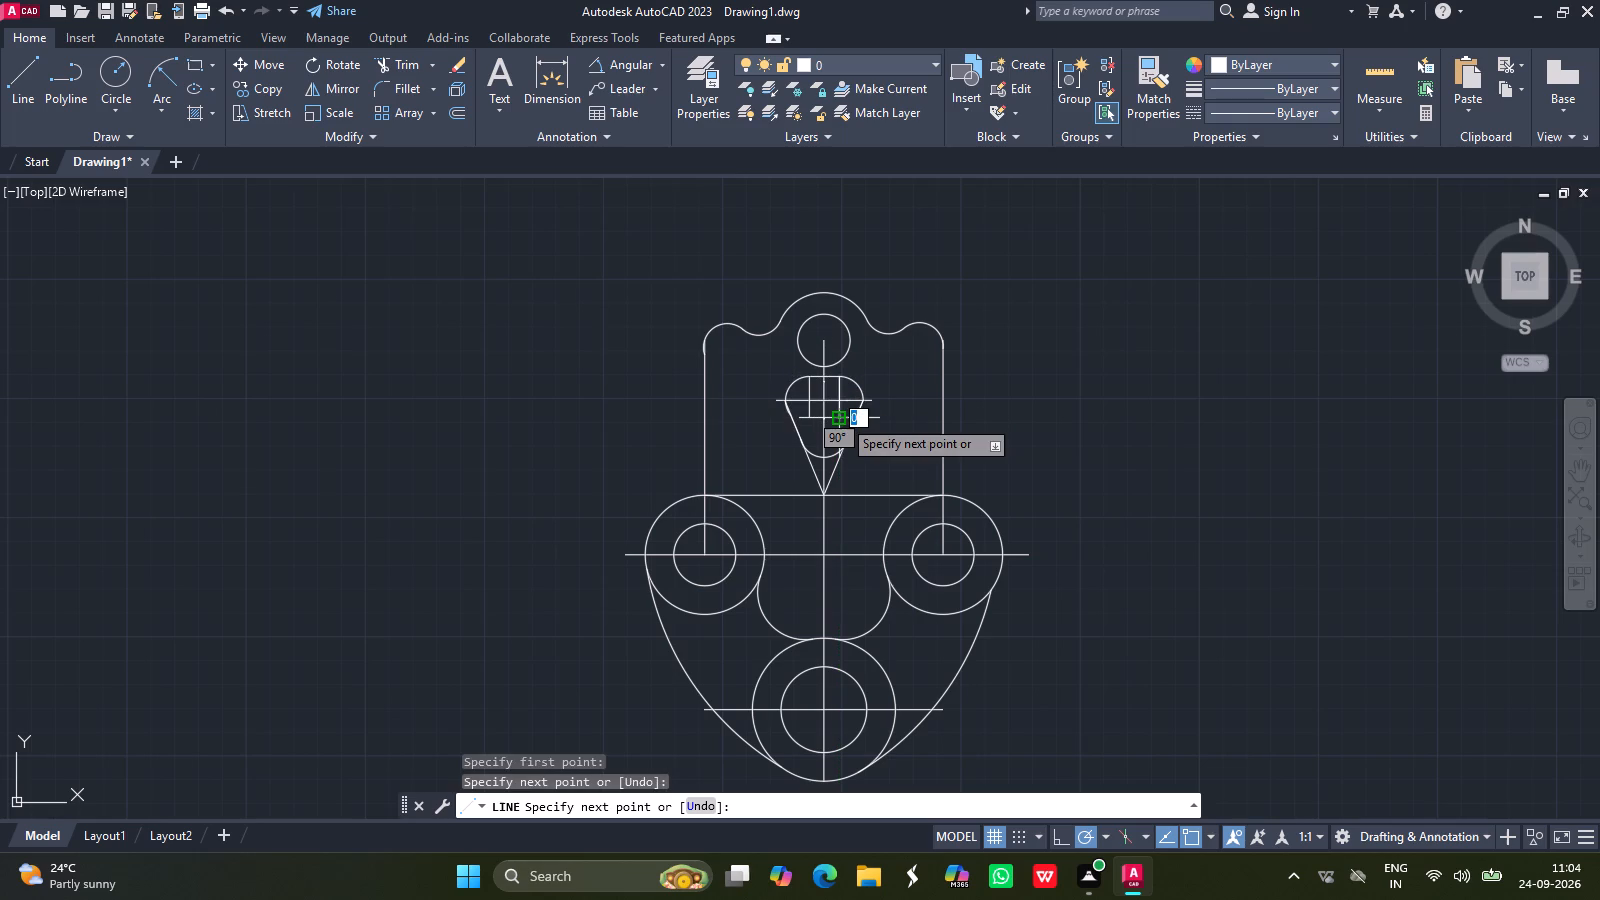
{"action": "key", "text": "Return"}
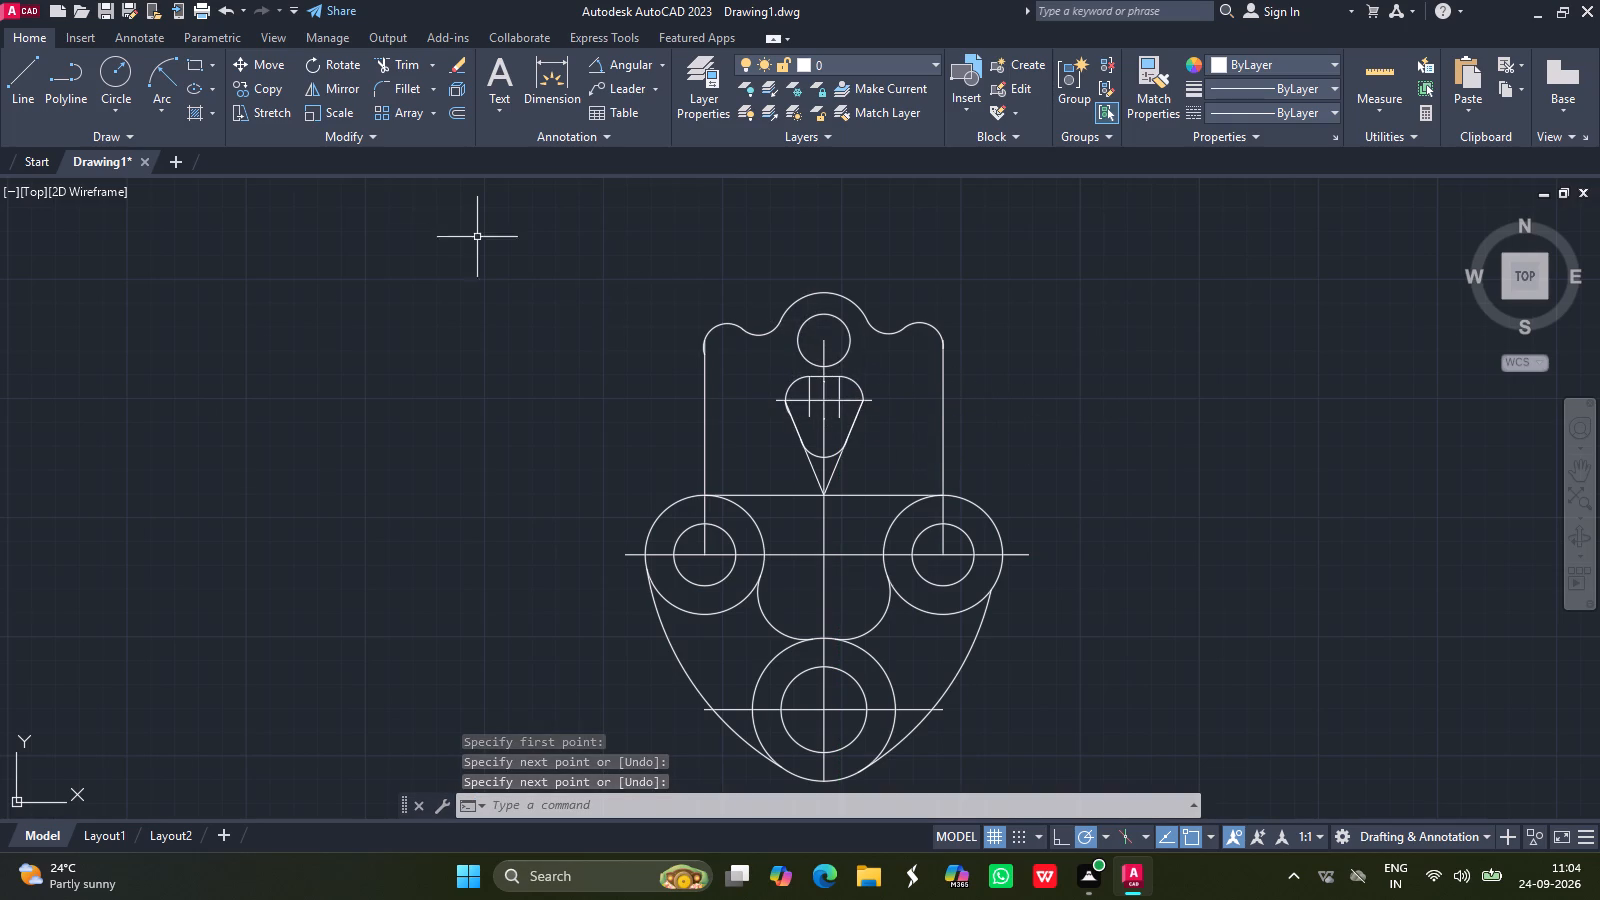
Draw a vertical centre line from the top circle's centre up to the peak of the outer arc.
{"action": "left_click", "coordinate": [16, 72]}
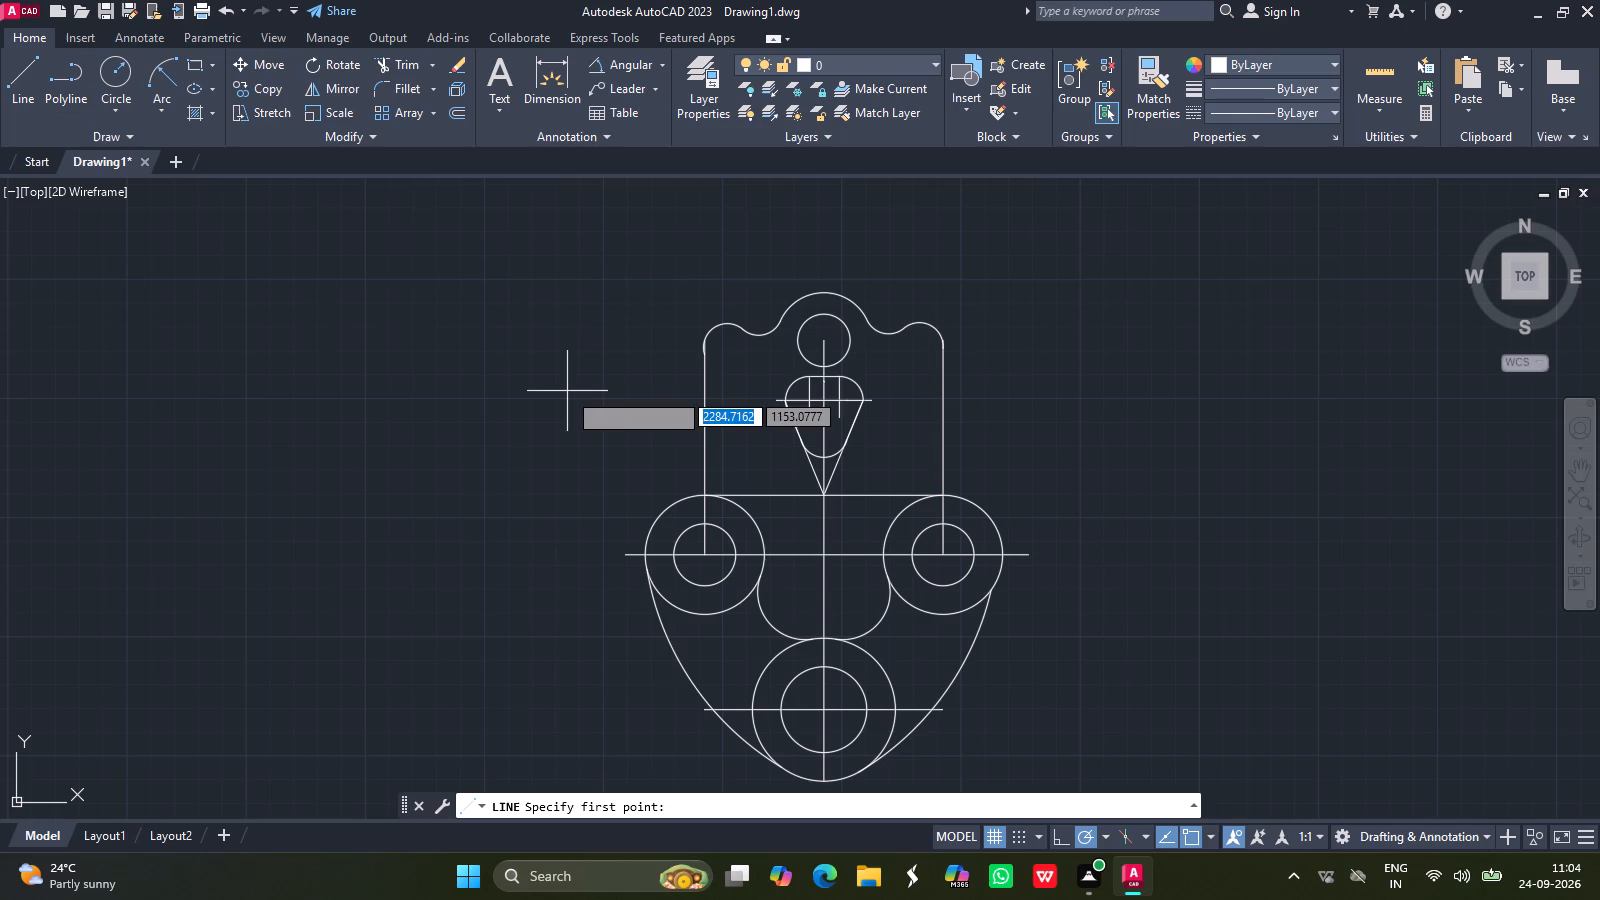
{"action": "left_click_drag", "start_coordinate": [823, 338], "coordinate": [823, 298]}
{"action": "left_click", "coordinate": [823, 298]}
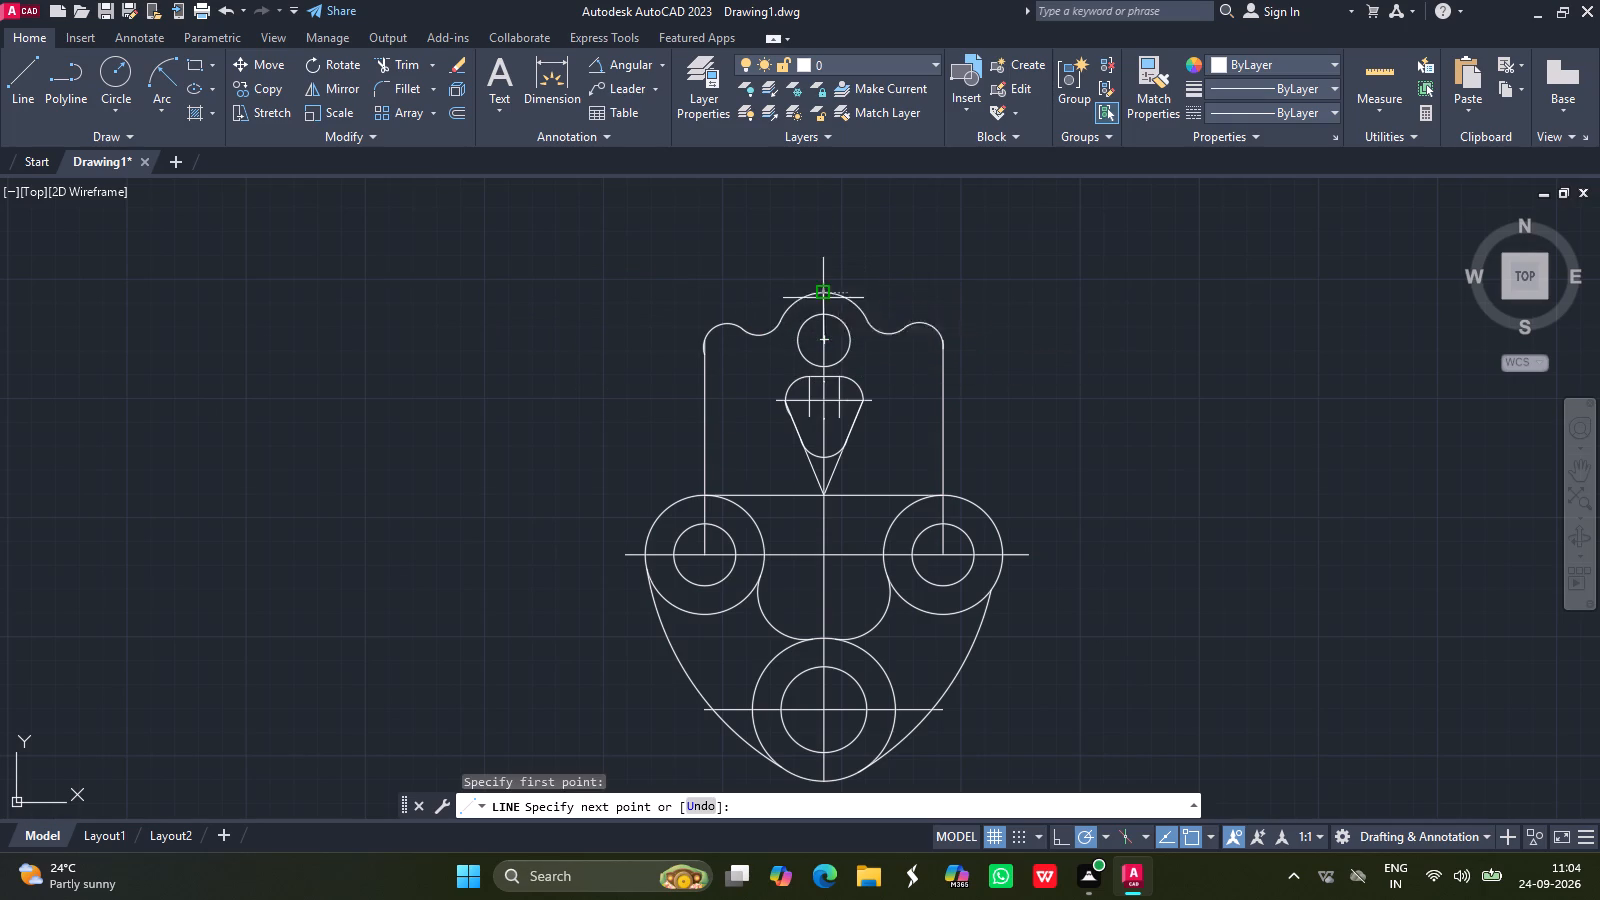
{"action": "key", "text": "Return"}
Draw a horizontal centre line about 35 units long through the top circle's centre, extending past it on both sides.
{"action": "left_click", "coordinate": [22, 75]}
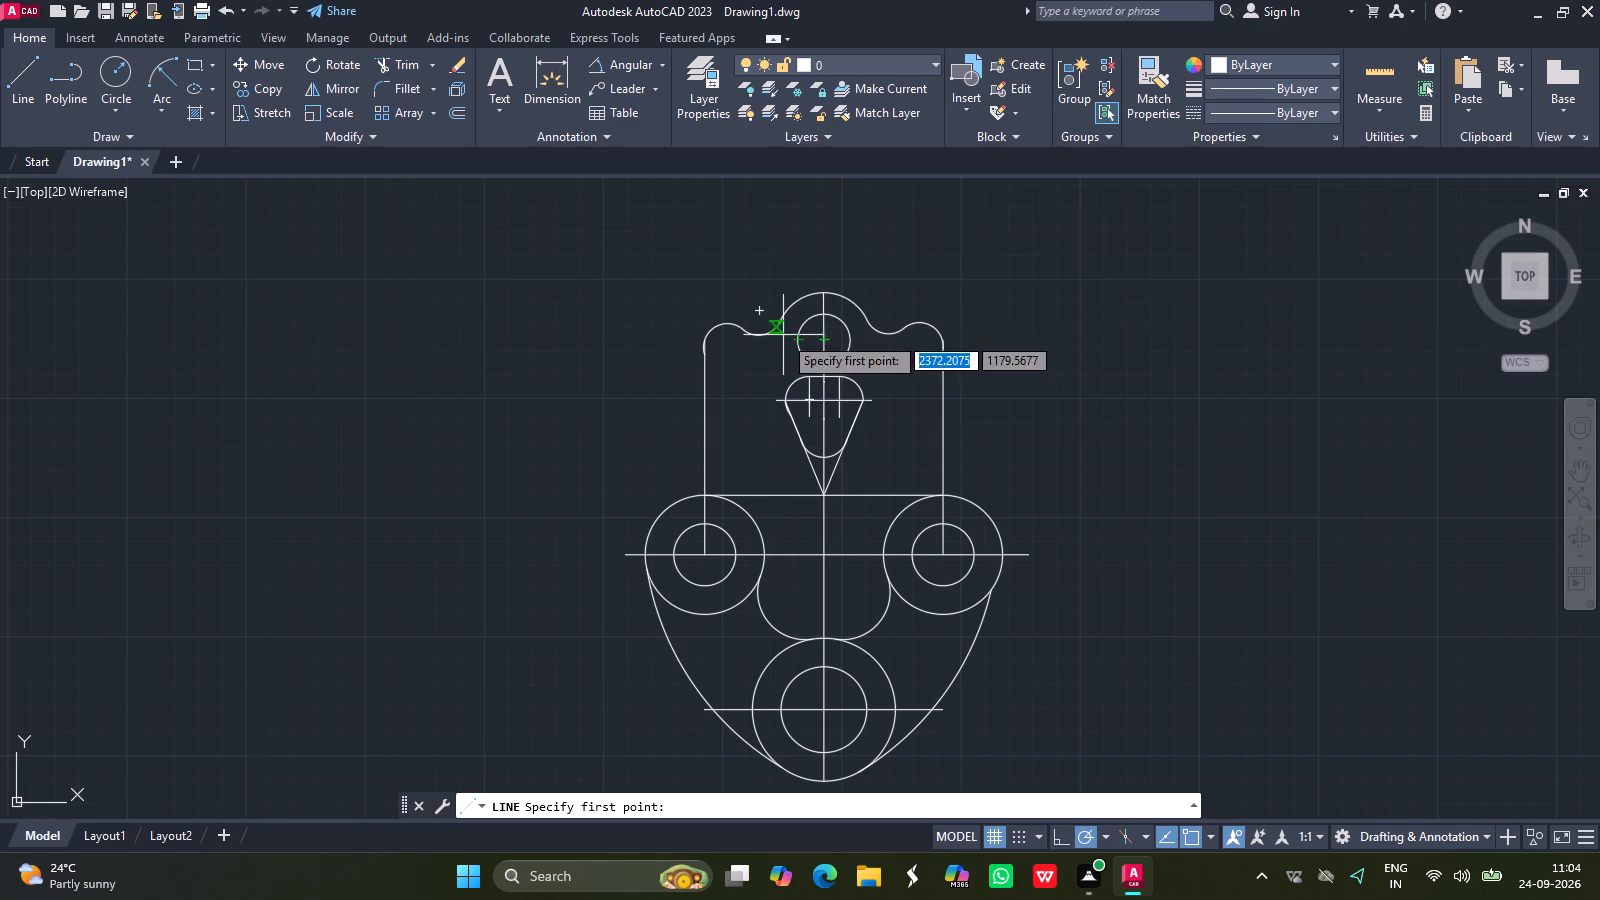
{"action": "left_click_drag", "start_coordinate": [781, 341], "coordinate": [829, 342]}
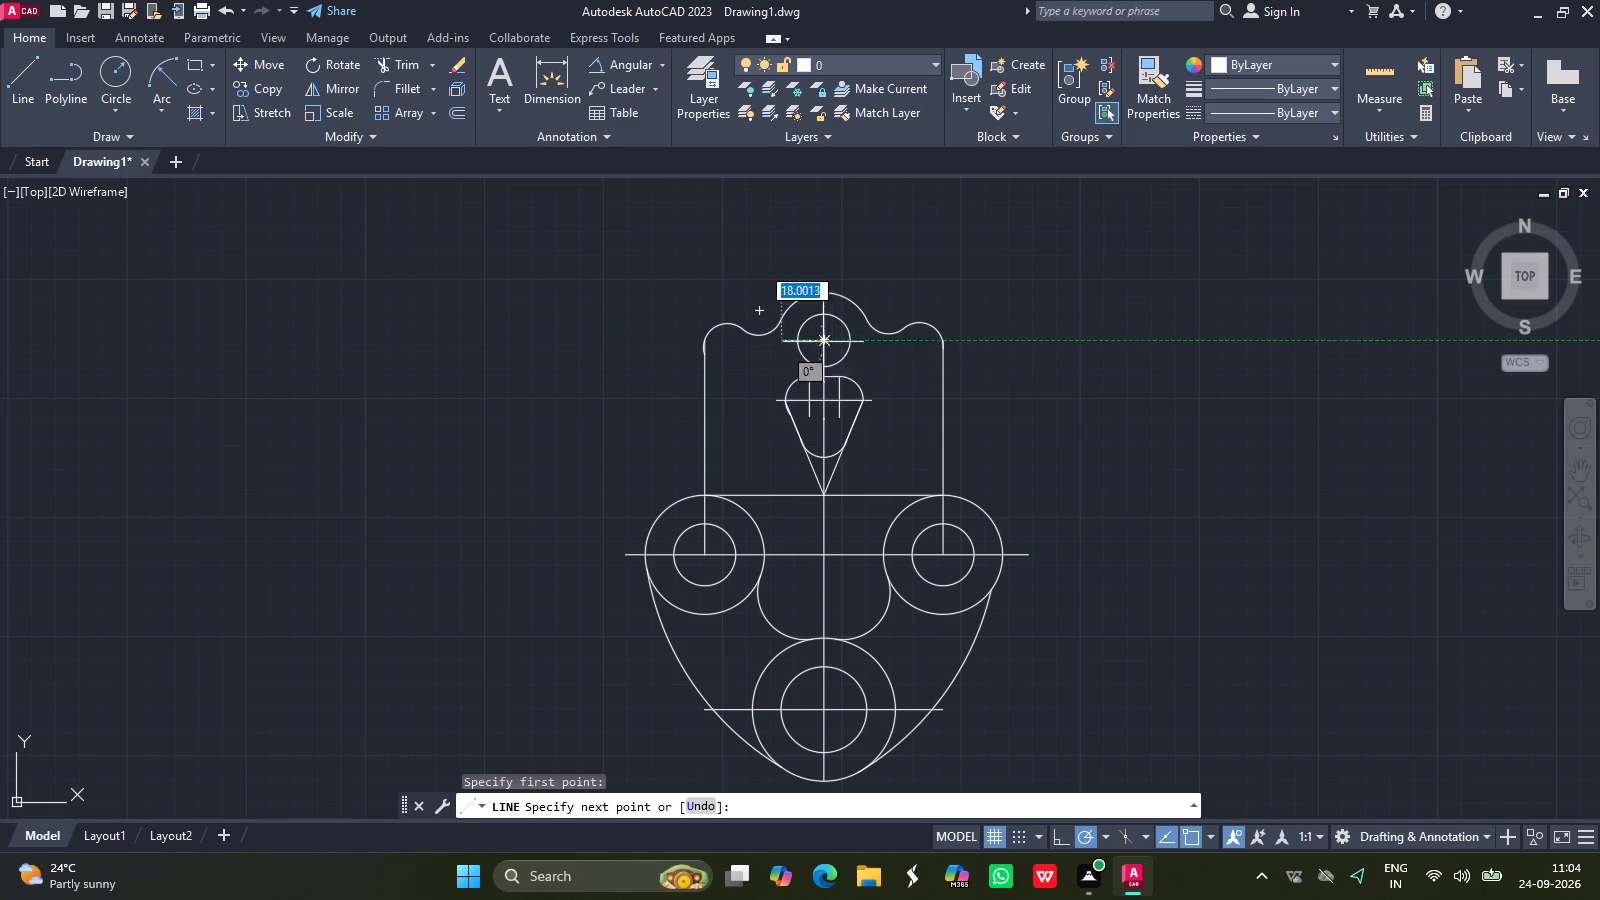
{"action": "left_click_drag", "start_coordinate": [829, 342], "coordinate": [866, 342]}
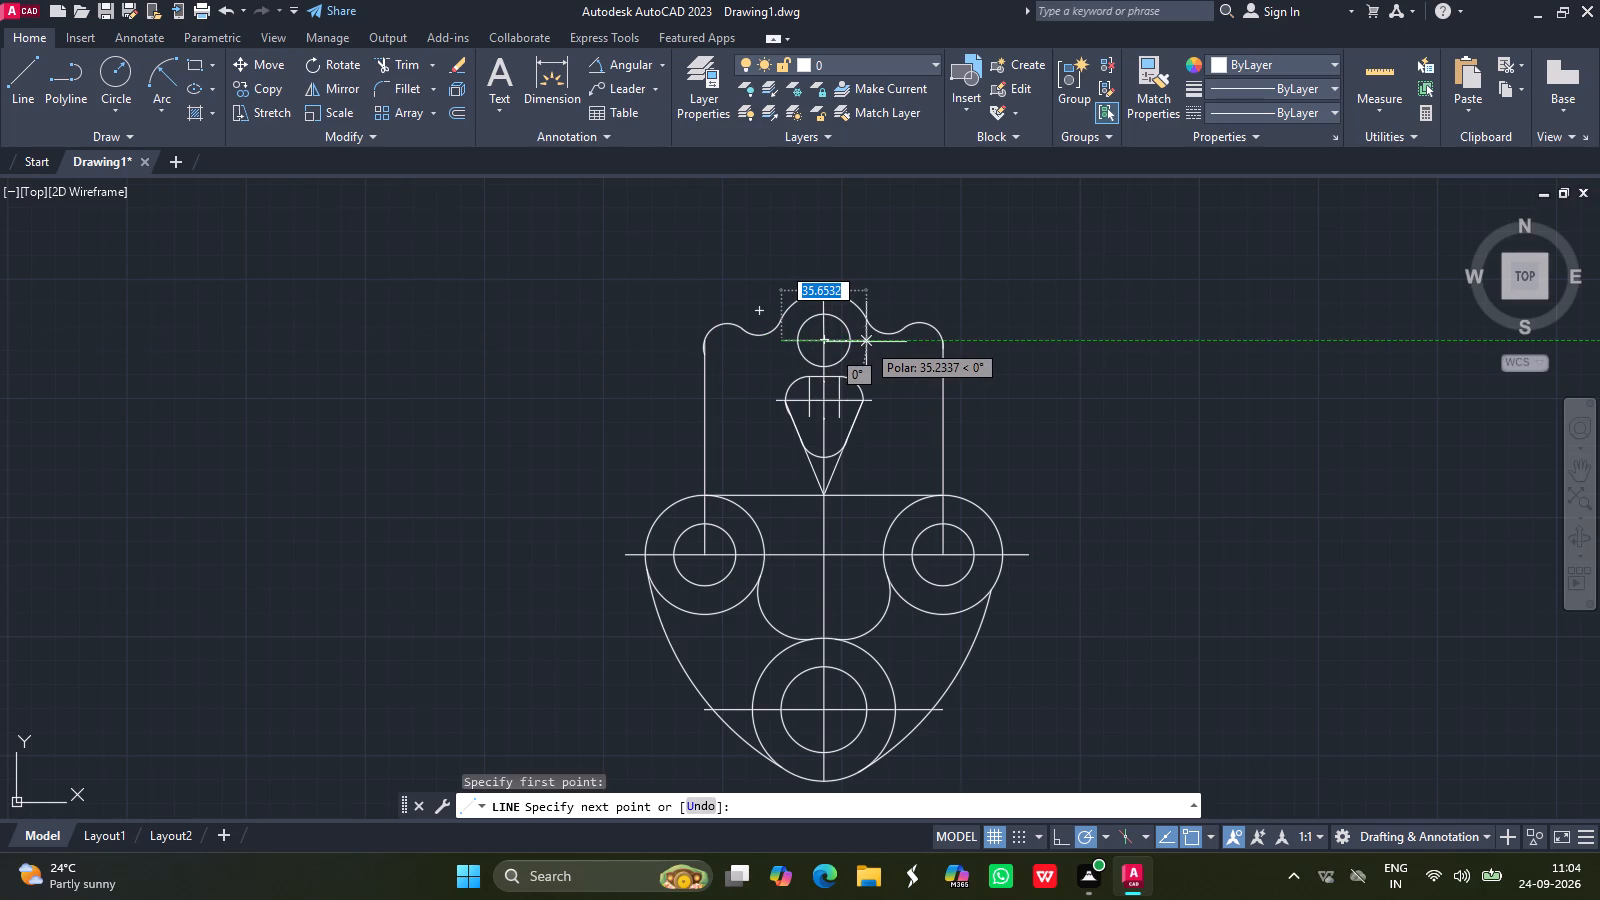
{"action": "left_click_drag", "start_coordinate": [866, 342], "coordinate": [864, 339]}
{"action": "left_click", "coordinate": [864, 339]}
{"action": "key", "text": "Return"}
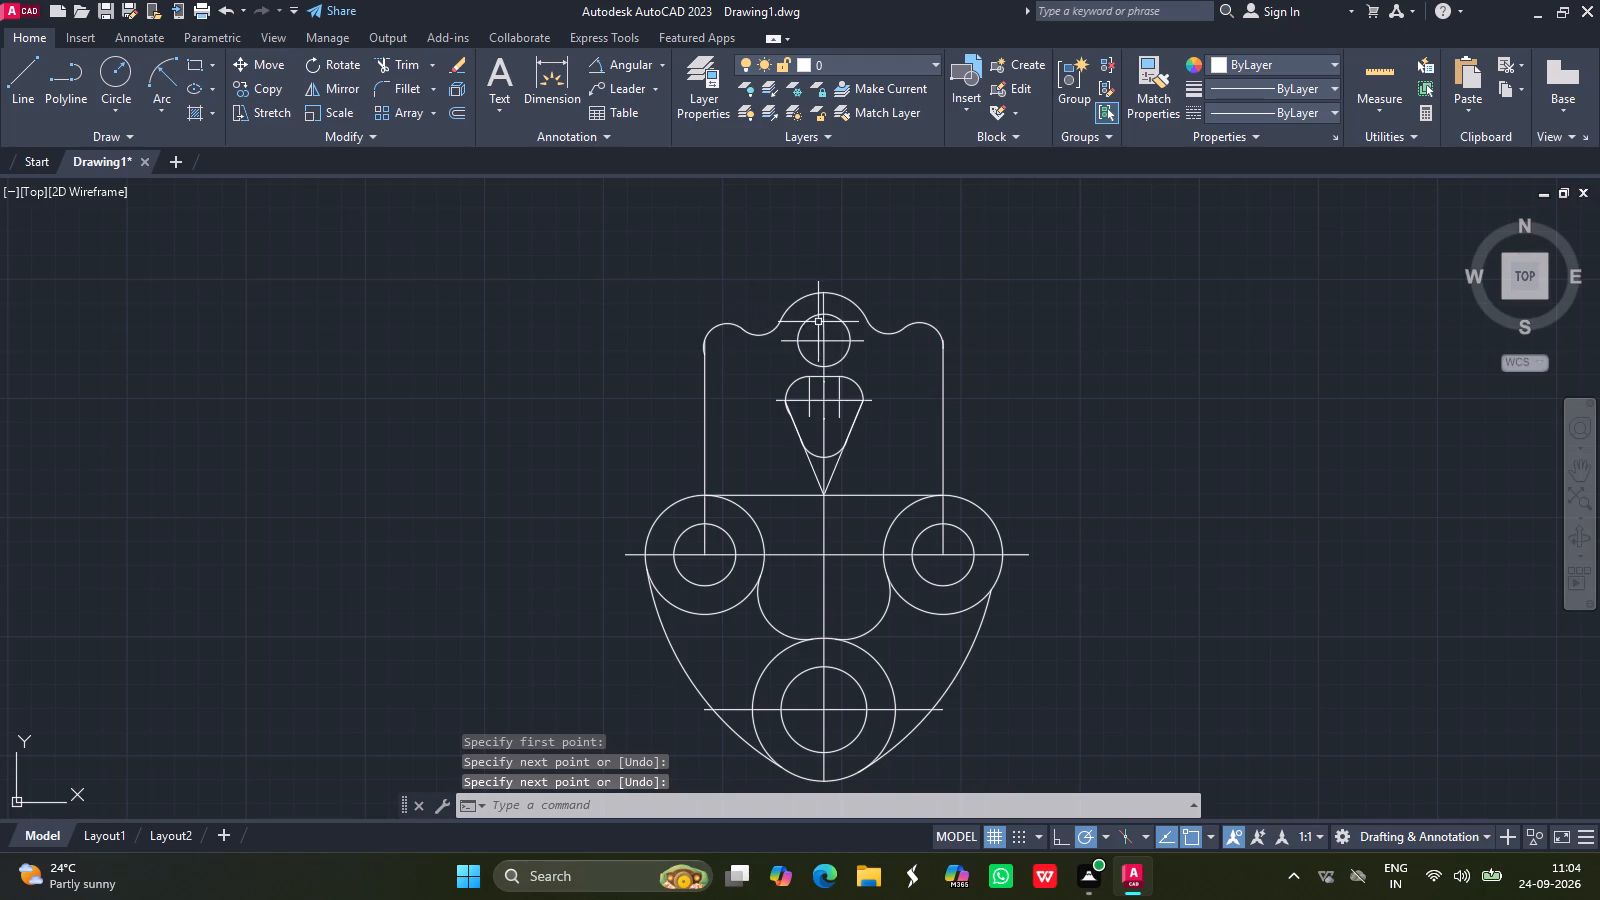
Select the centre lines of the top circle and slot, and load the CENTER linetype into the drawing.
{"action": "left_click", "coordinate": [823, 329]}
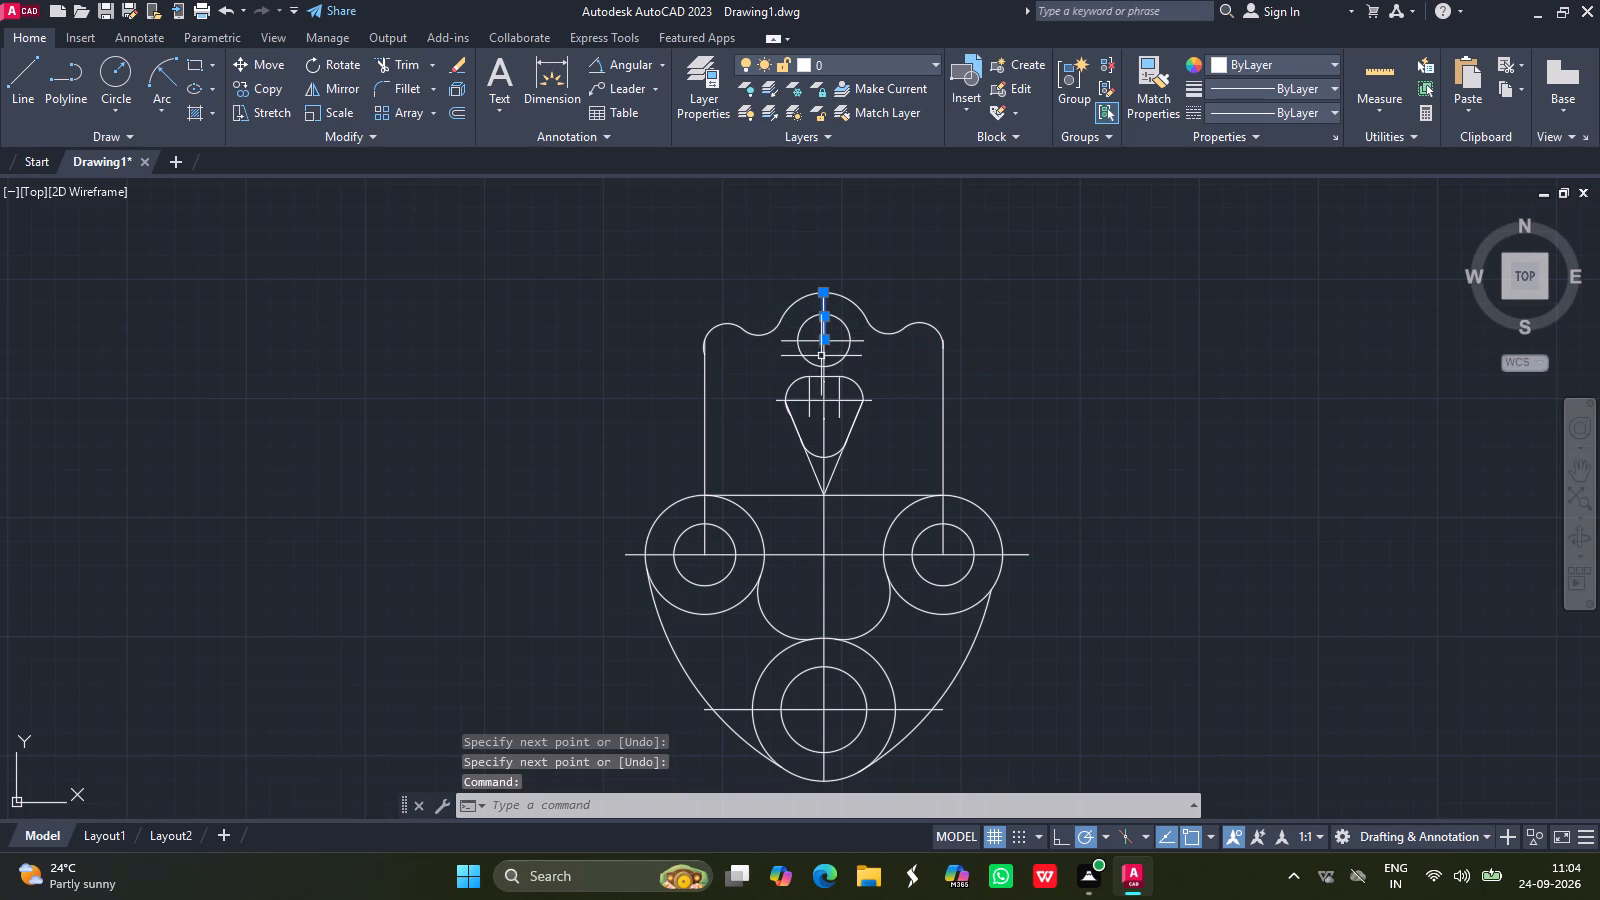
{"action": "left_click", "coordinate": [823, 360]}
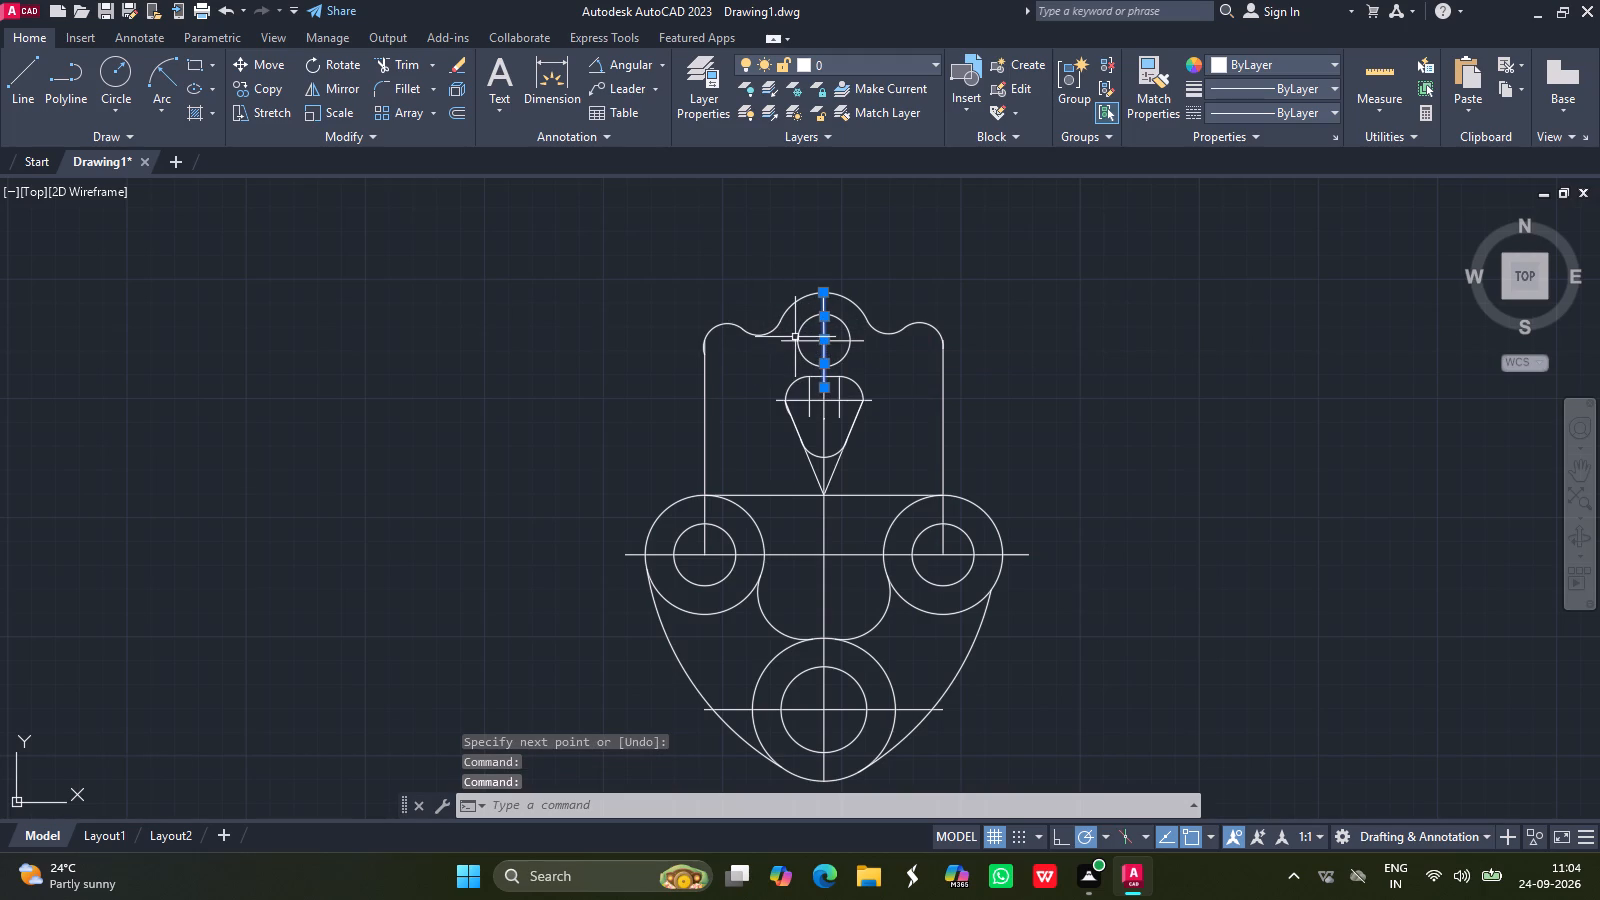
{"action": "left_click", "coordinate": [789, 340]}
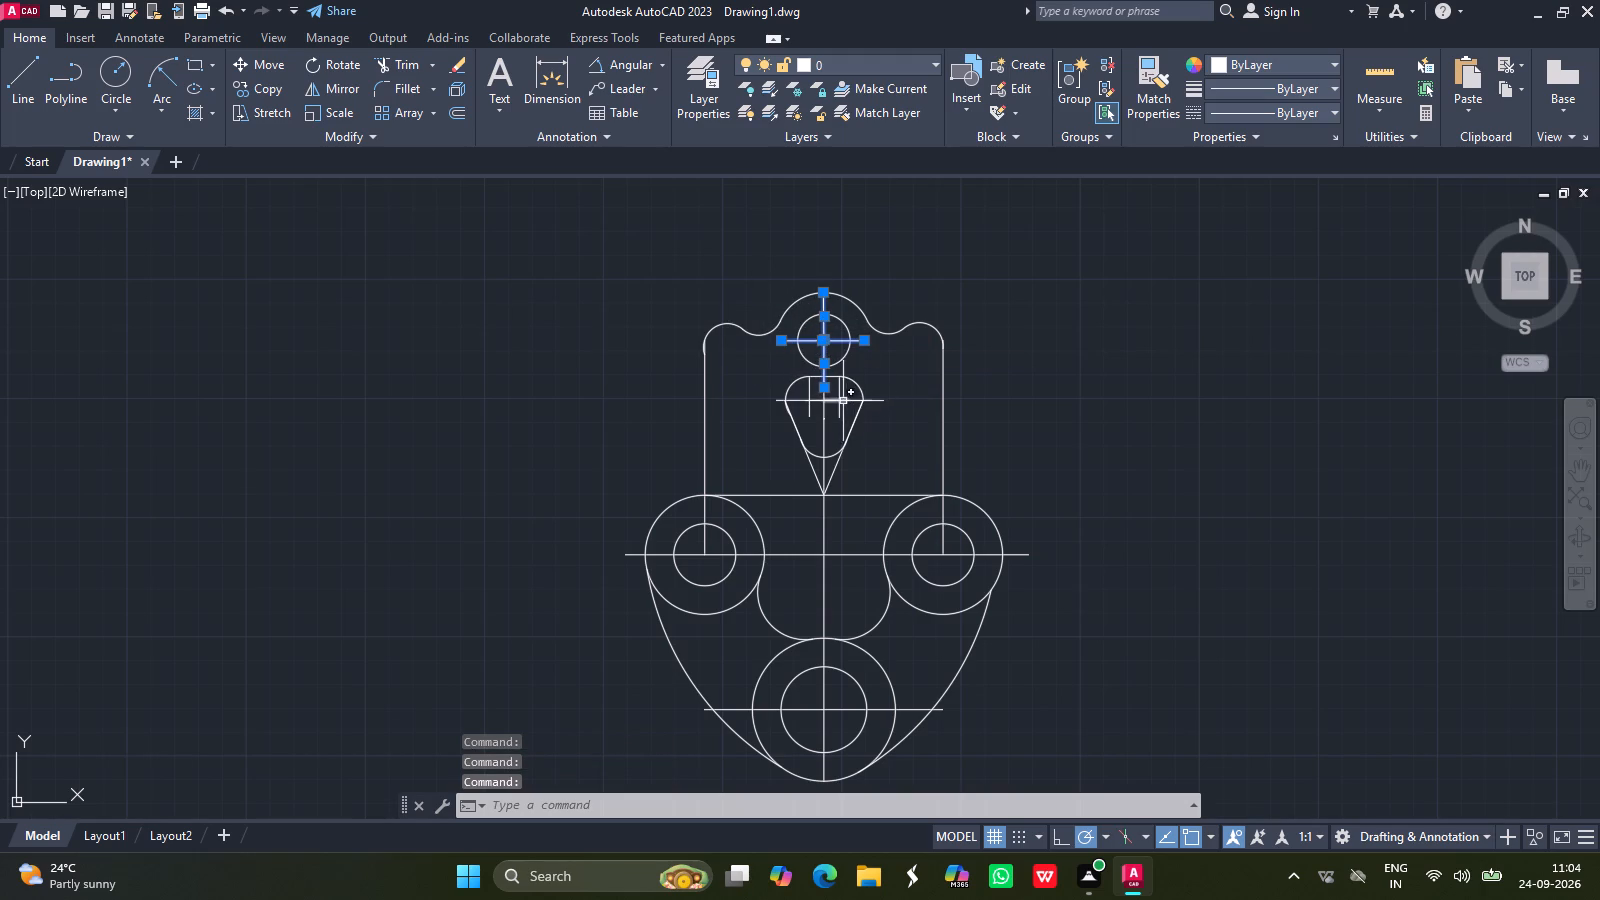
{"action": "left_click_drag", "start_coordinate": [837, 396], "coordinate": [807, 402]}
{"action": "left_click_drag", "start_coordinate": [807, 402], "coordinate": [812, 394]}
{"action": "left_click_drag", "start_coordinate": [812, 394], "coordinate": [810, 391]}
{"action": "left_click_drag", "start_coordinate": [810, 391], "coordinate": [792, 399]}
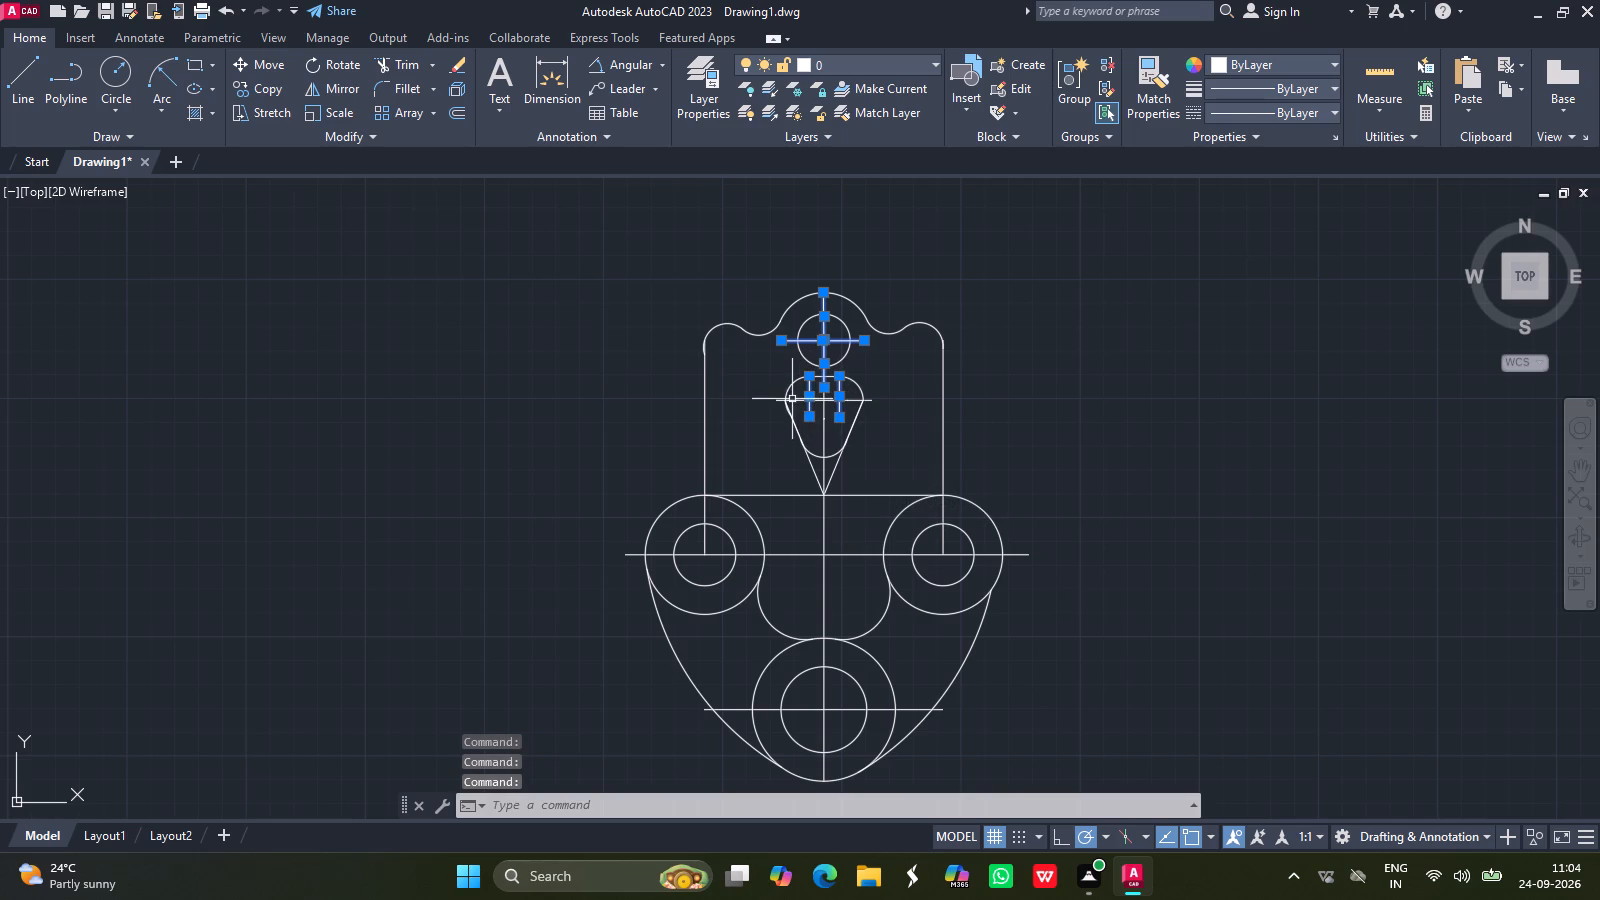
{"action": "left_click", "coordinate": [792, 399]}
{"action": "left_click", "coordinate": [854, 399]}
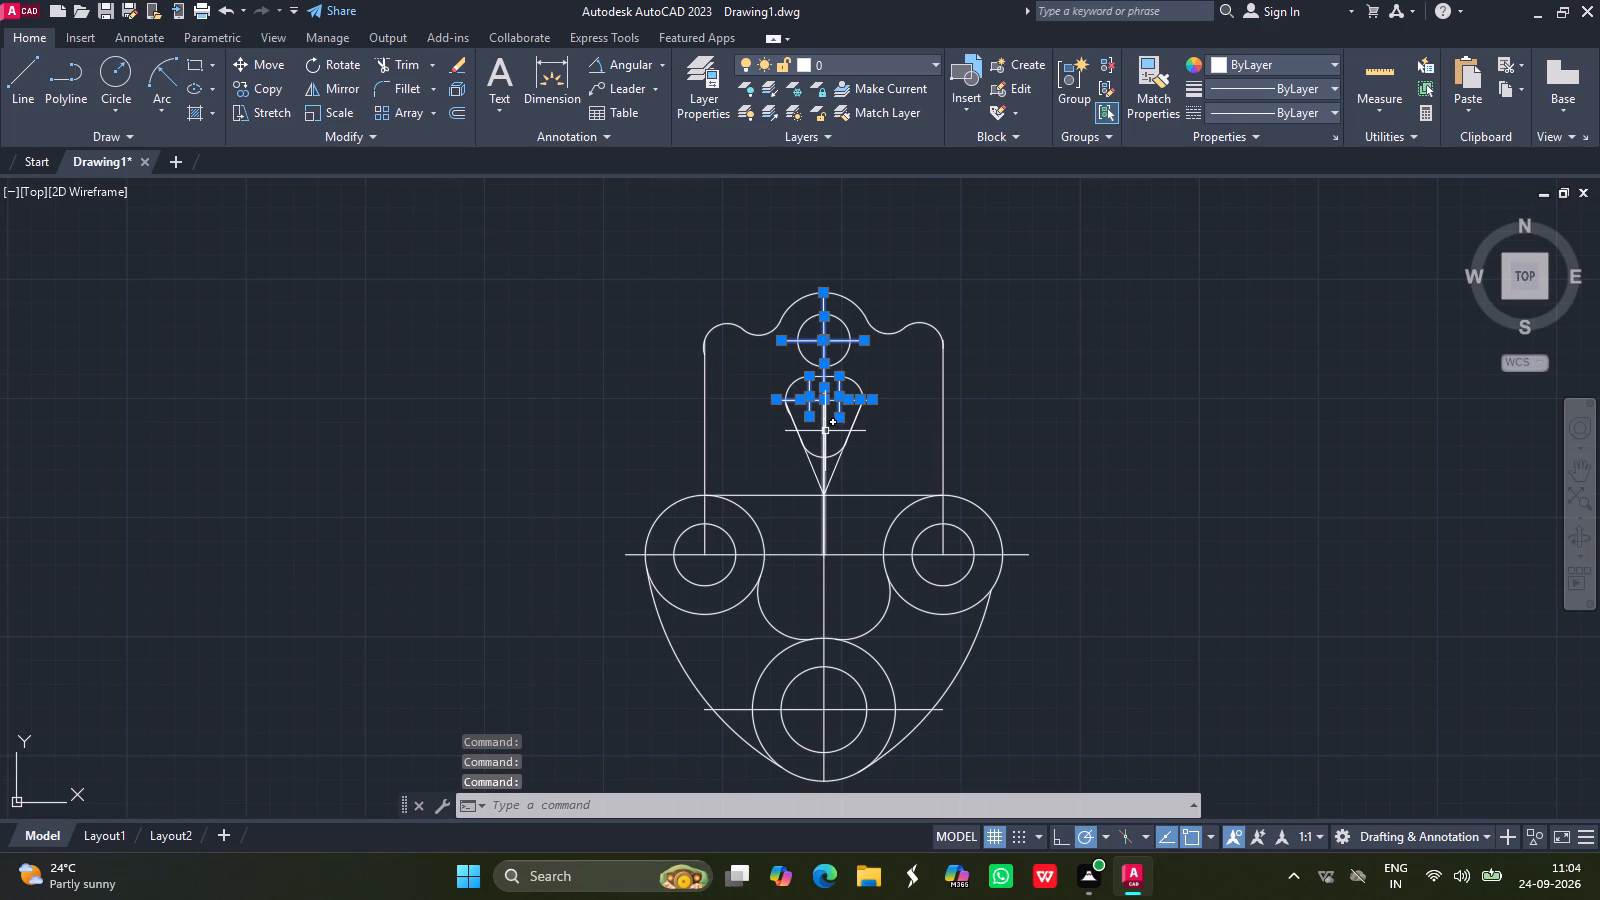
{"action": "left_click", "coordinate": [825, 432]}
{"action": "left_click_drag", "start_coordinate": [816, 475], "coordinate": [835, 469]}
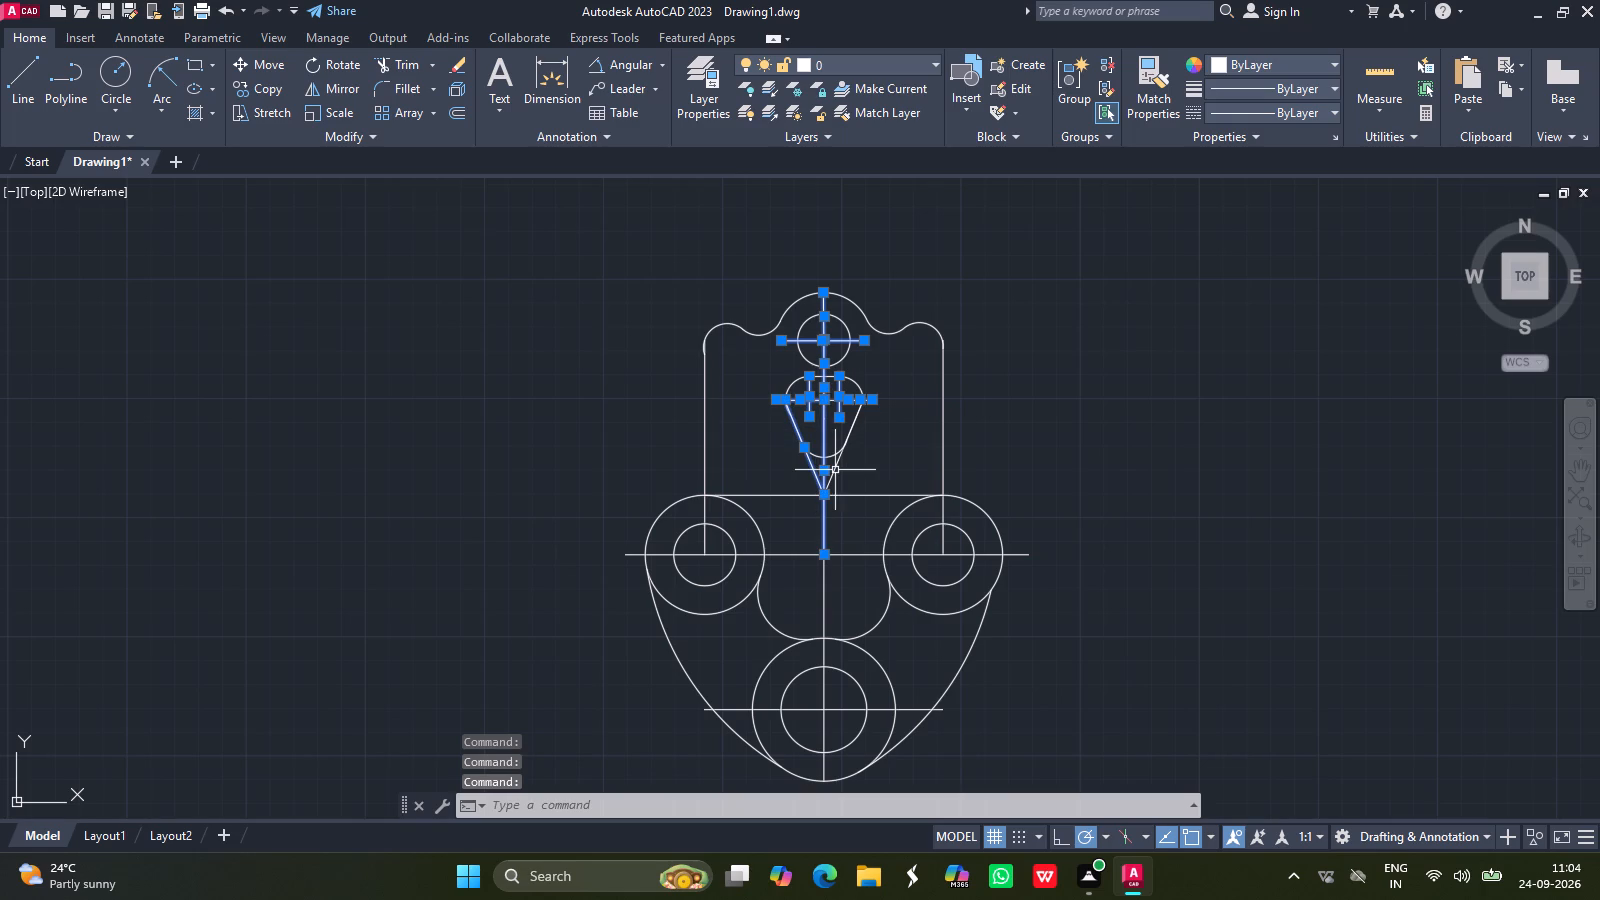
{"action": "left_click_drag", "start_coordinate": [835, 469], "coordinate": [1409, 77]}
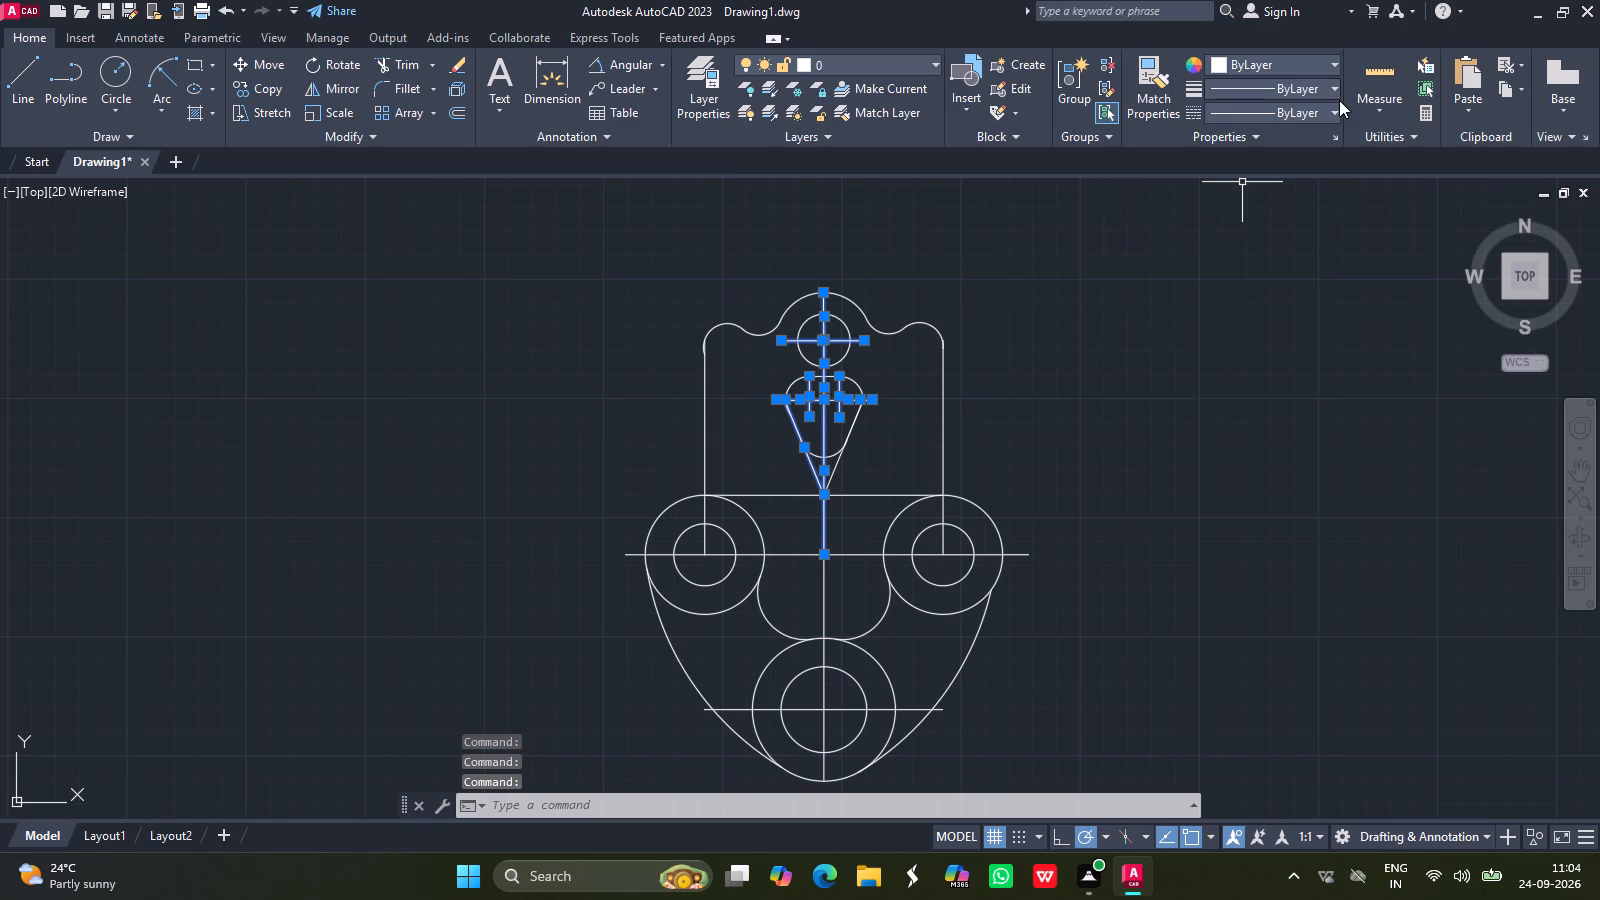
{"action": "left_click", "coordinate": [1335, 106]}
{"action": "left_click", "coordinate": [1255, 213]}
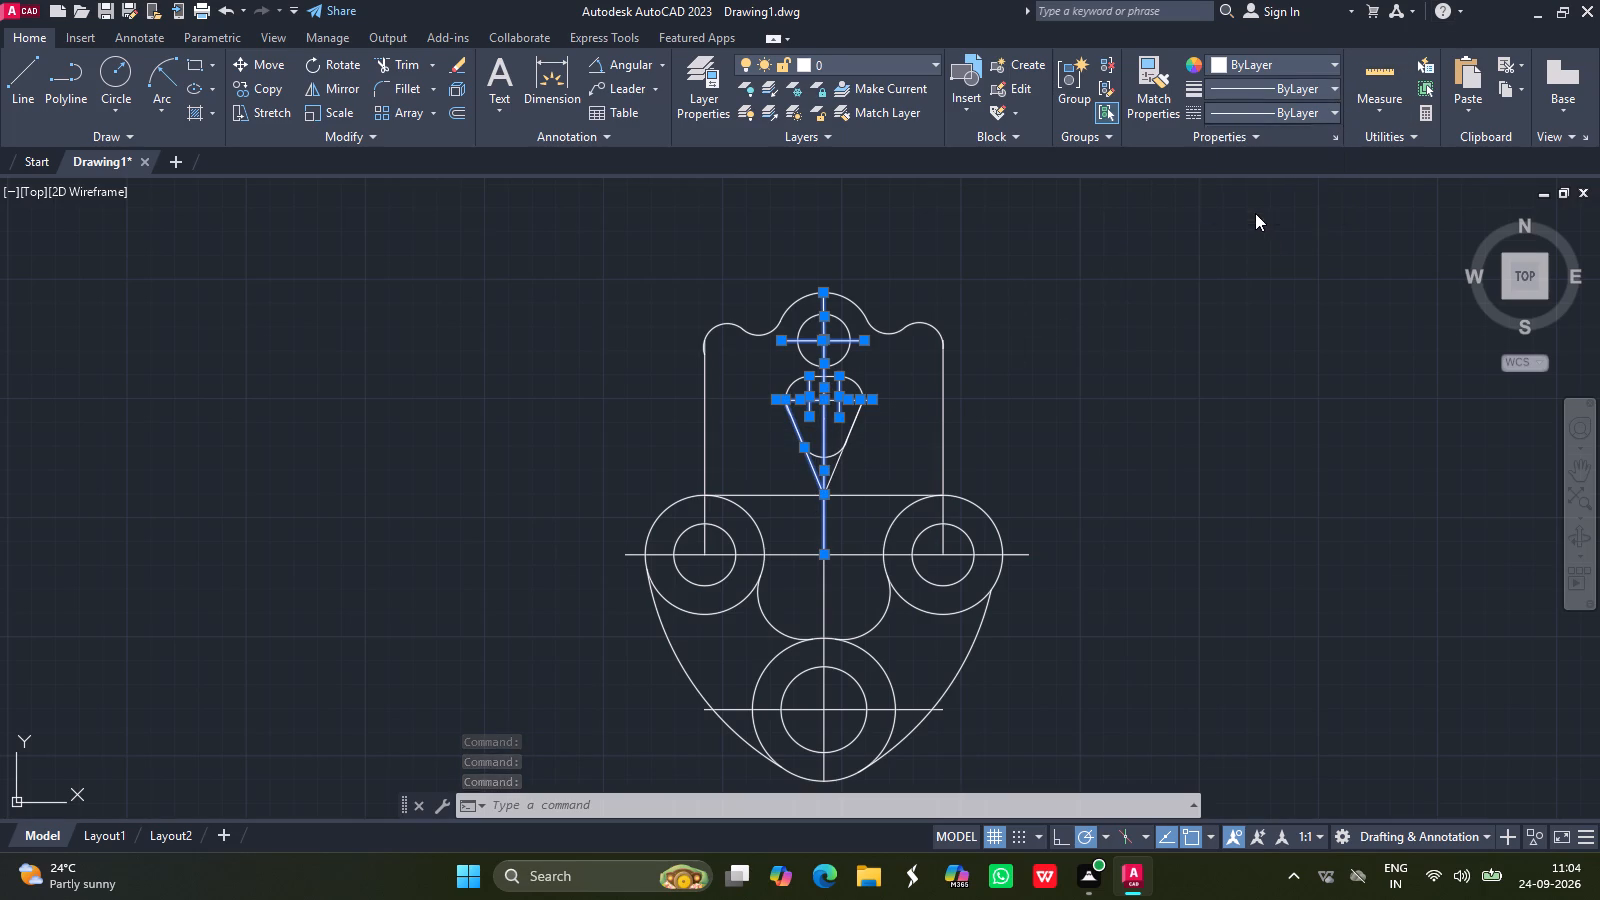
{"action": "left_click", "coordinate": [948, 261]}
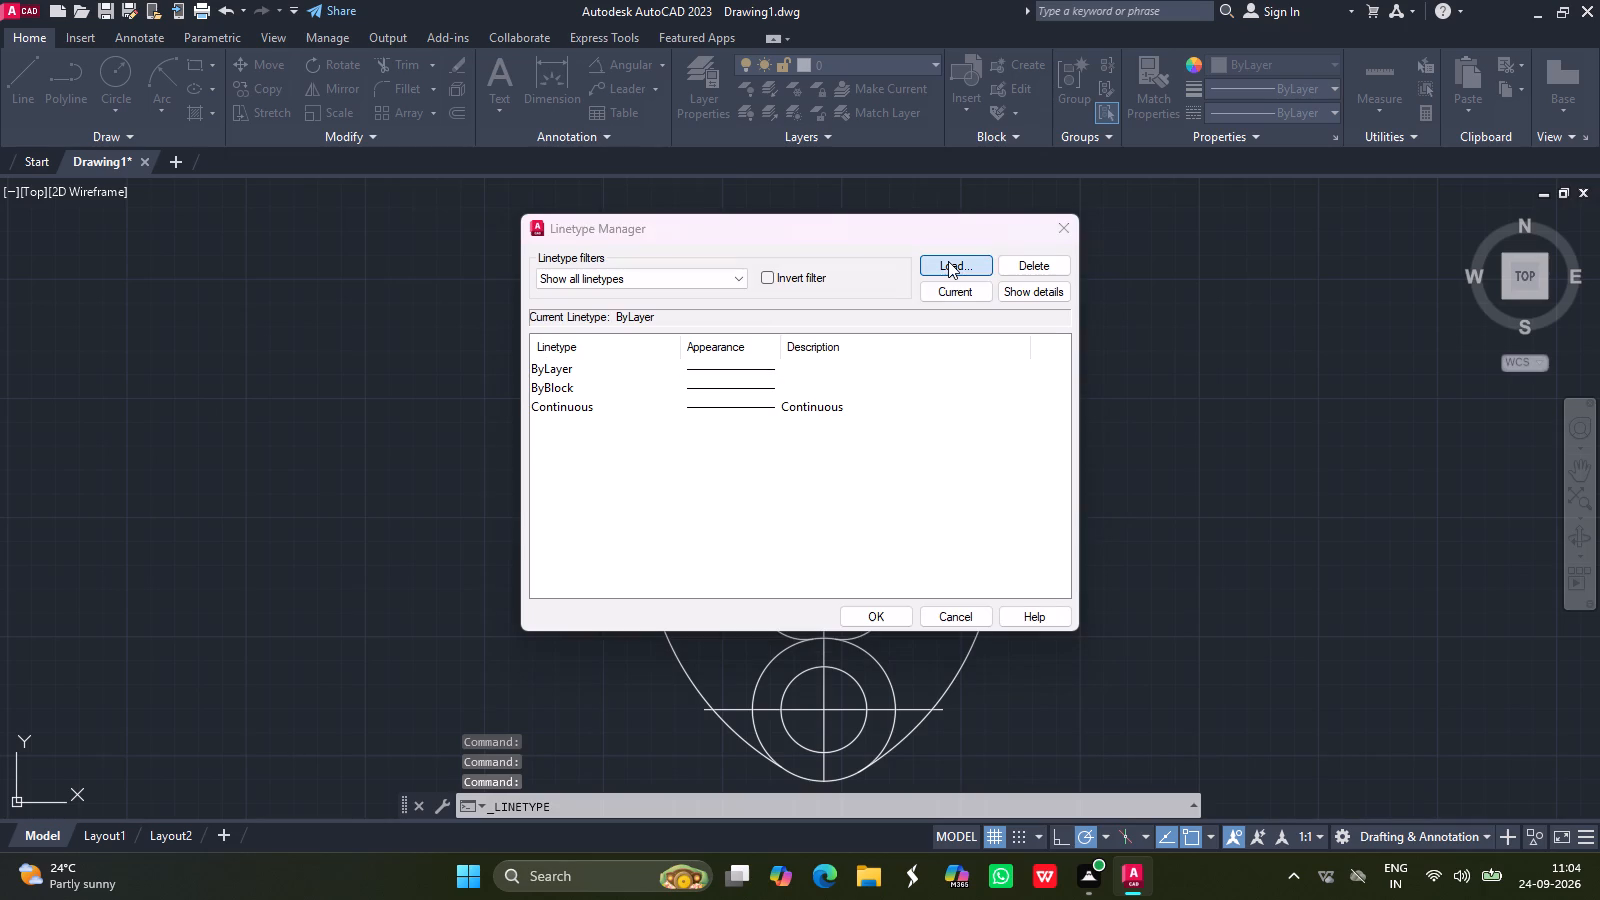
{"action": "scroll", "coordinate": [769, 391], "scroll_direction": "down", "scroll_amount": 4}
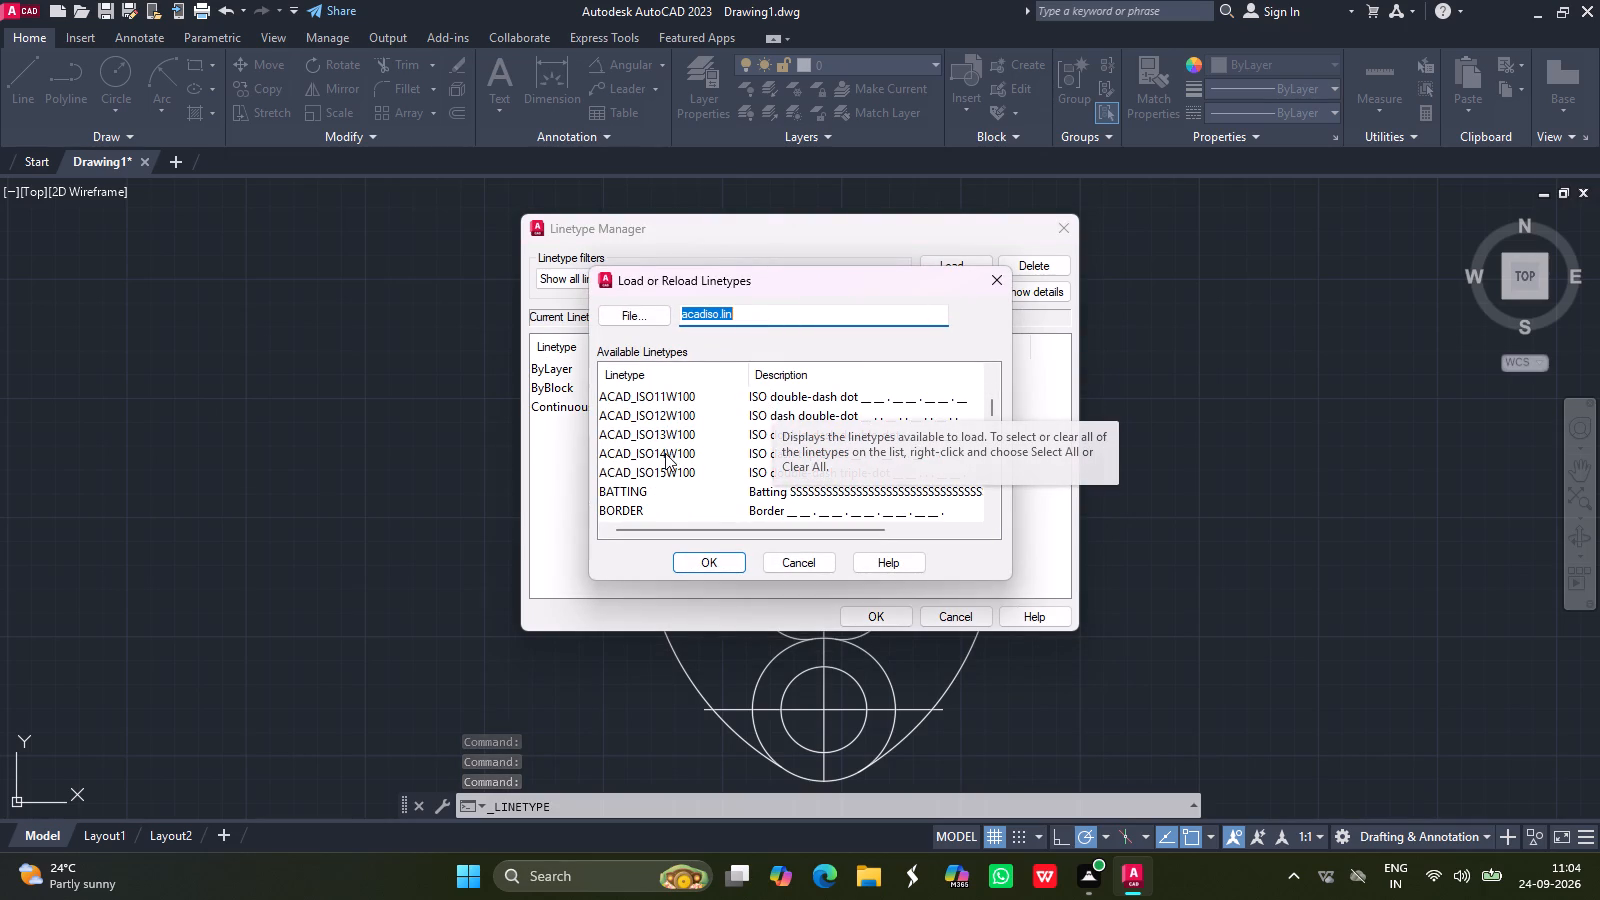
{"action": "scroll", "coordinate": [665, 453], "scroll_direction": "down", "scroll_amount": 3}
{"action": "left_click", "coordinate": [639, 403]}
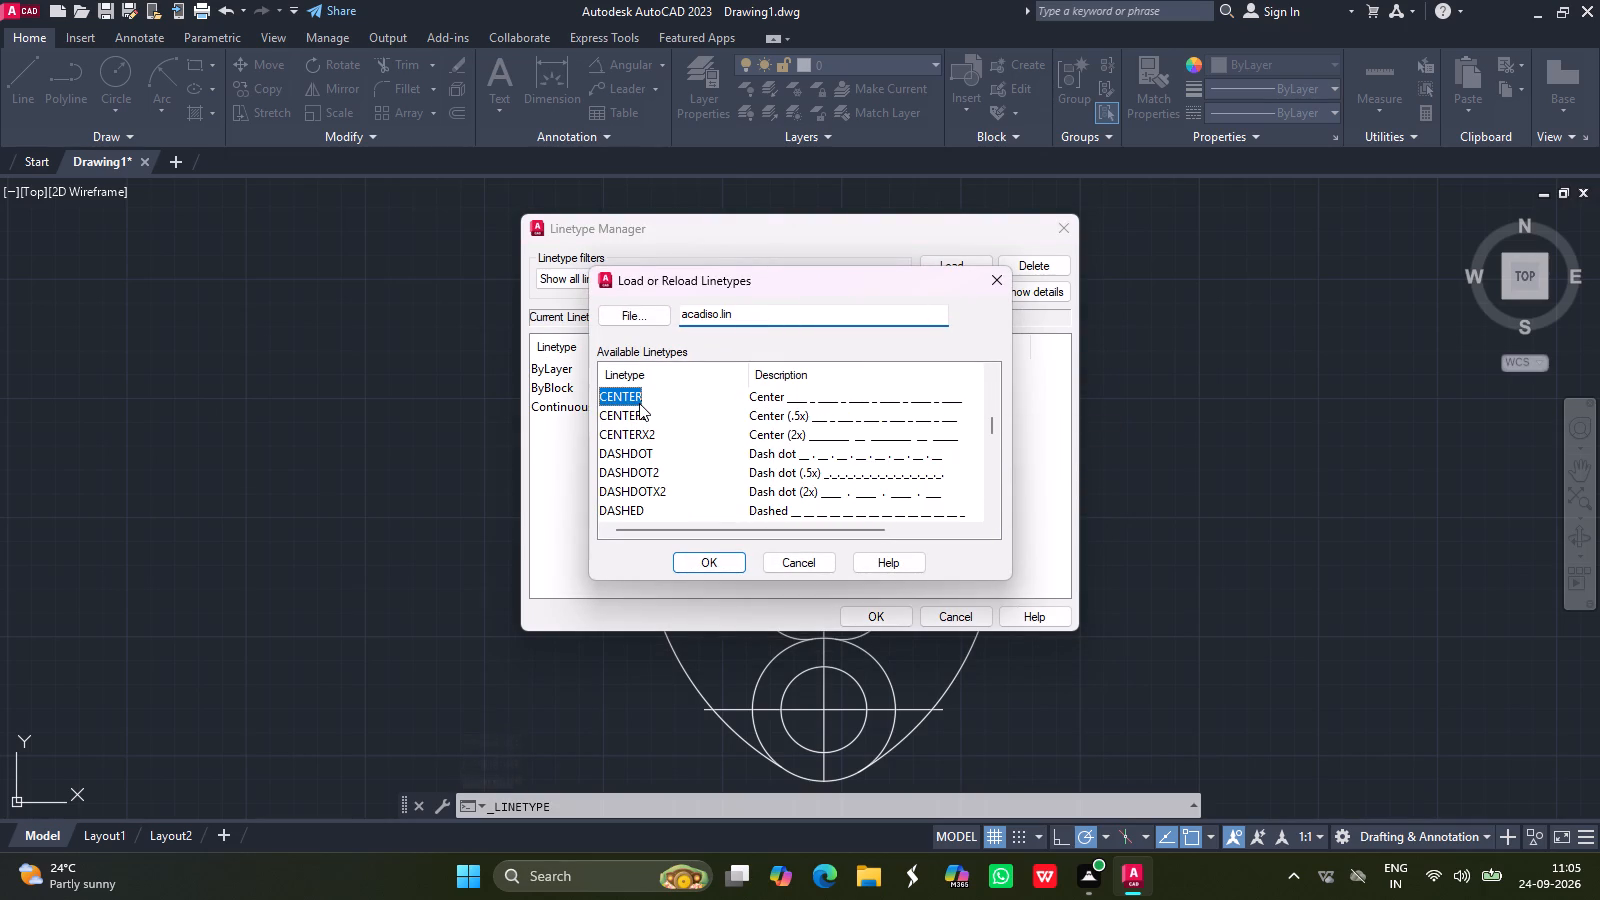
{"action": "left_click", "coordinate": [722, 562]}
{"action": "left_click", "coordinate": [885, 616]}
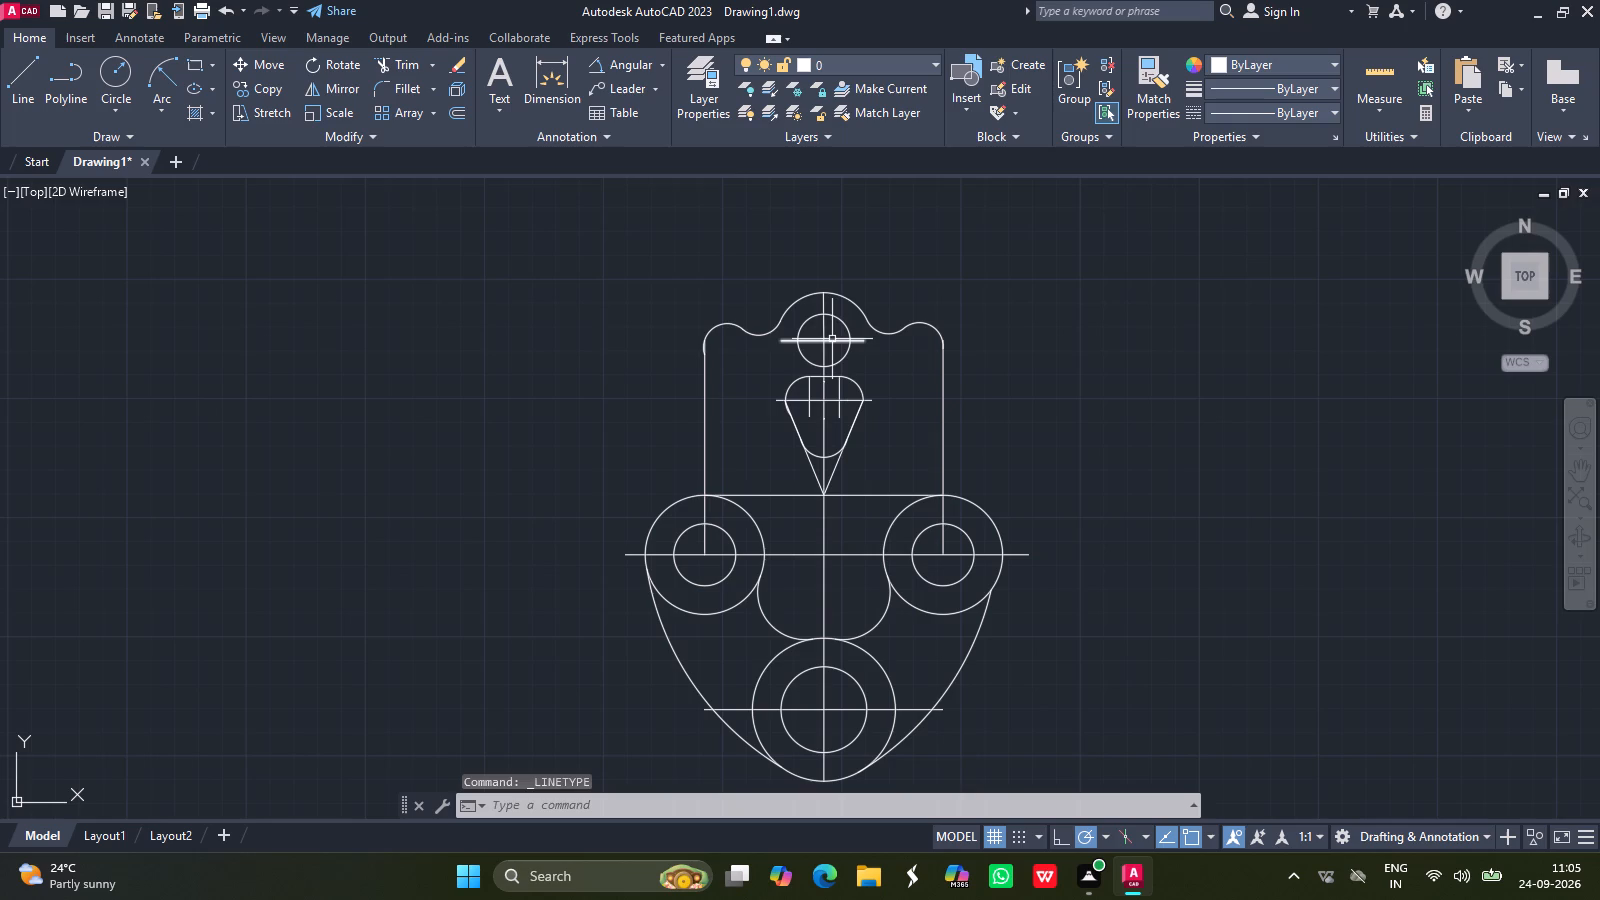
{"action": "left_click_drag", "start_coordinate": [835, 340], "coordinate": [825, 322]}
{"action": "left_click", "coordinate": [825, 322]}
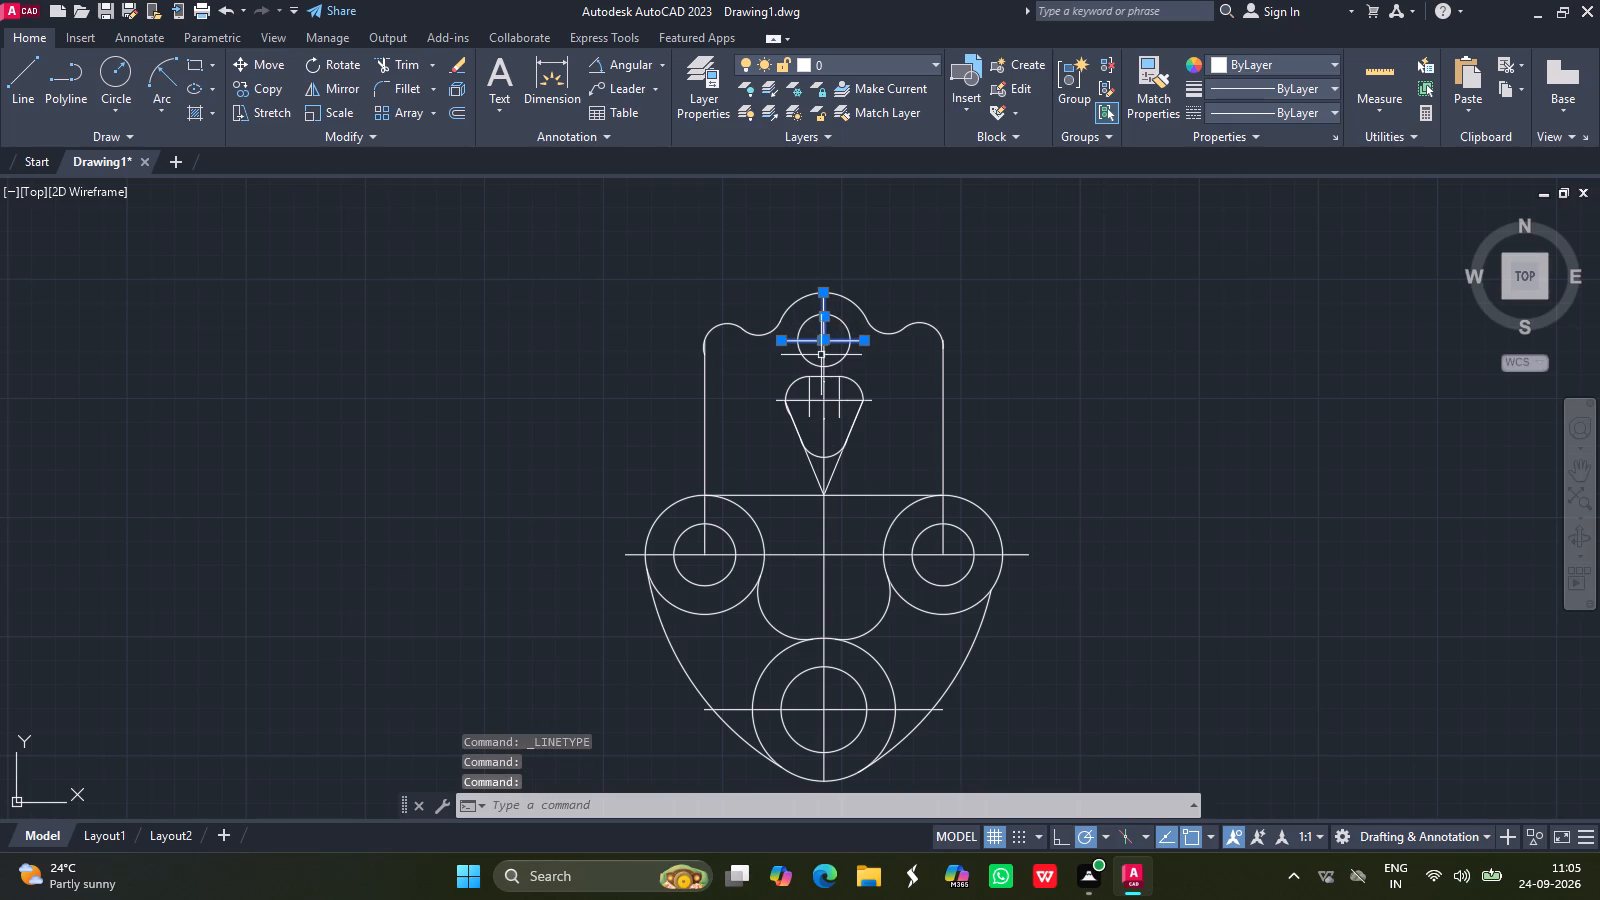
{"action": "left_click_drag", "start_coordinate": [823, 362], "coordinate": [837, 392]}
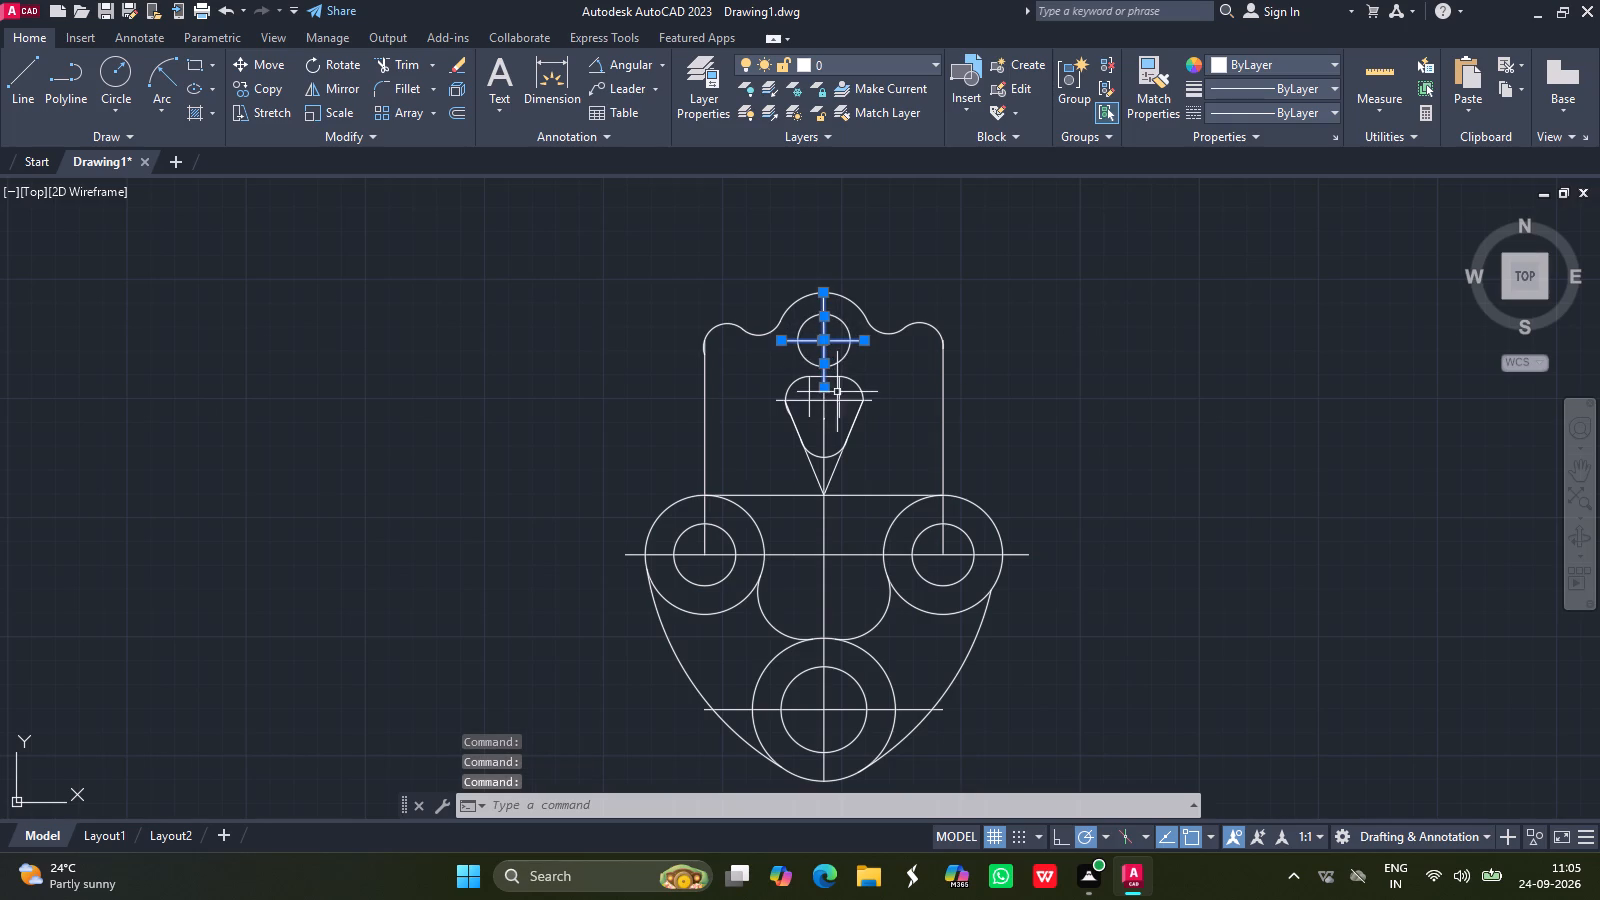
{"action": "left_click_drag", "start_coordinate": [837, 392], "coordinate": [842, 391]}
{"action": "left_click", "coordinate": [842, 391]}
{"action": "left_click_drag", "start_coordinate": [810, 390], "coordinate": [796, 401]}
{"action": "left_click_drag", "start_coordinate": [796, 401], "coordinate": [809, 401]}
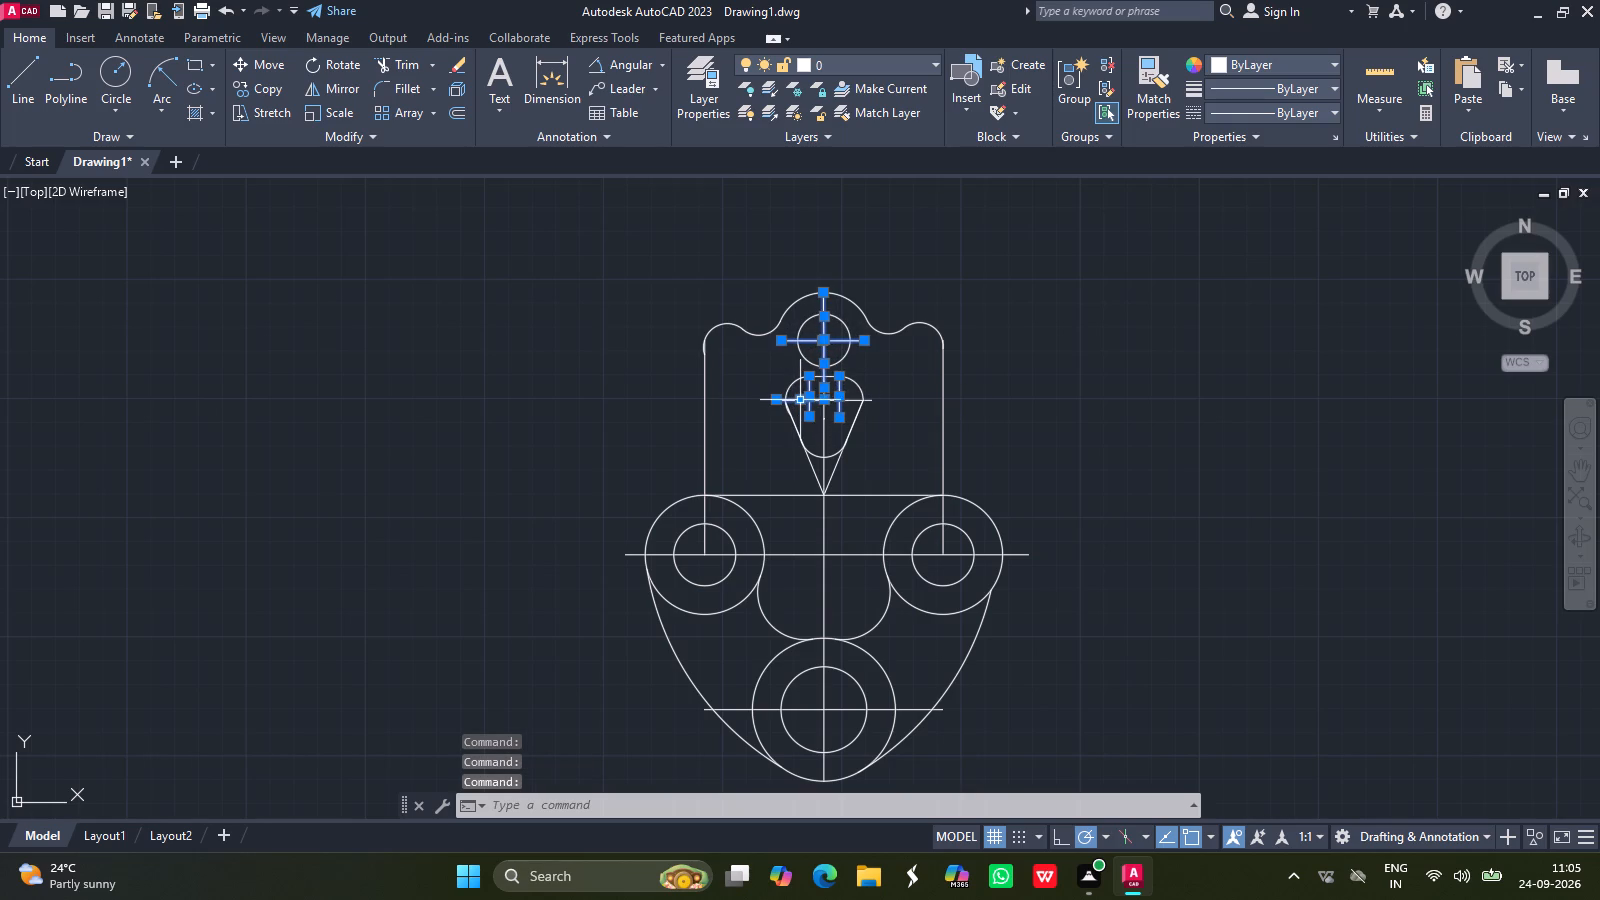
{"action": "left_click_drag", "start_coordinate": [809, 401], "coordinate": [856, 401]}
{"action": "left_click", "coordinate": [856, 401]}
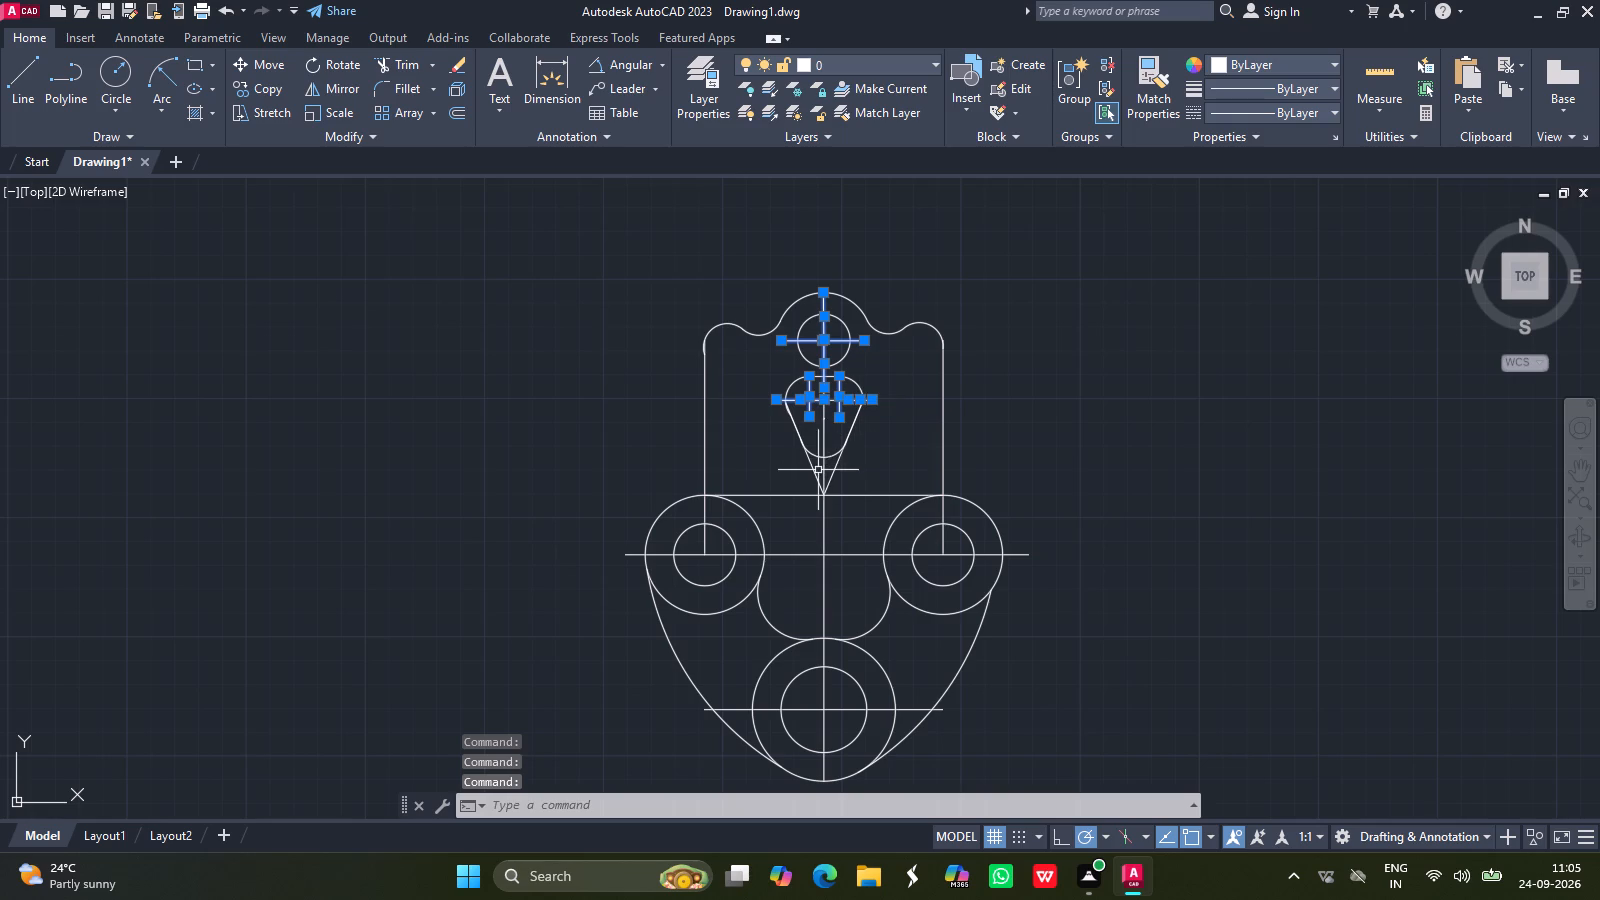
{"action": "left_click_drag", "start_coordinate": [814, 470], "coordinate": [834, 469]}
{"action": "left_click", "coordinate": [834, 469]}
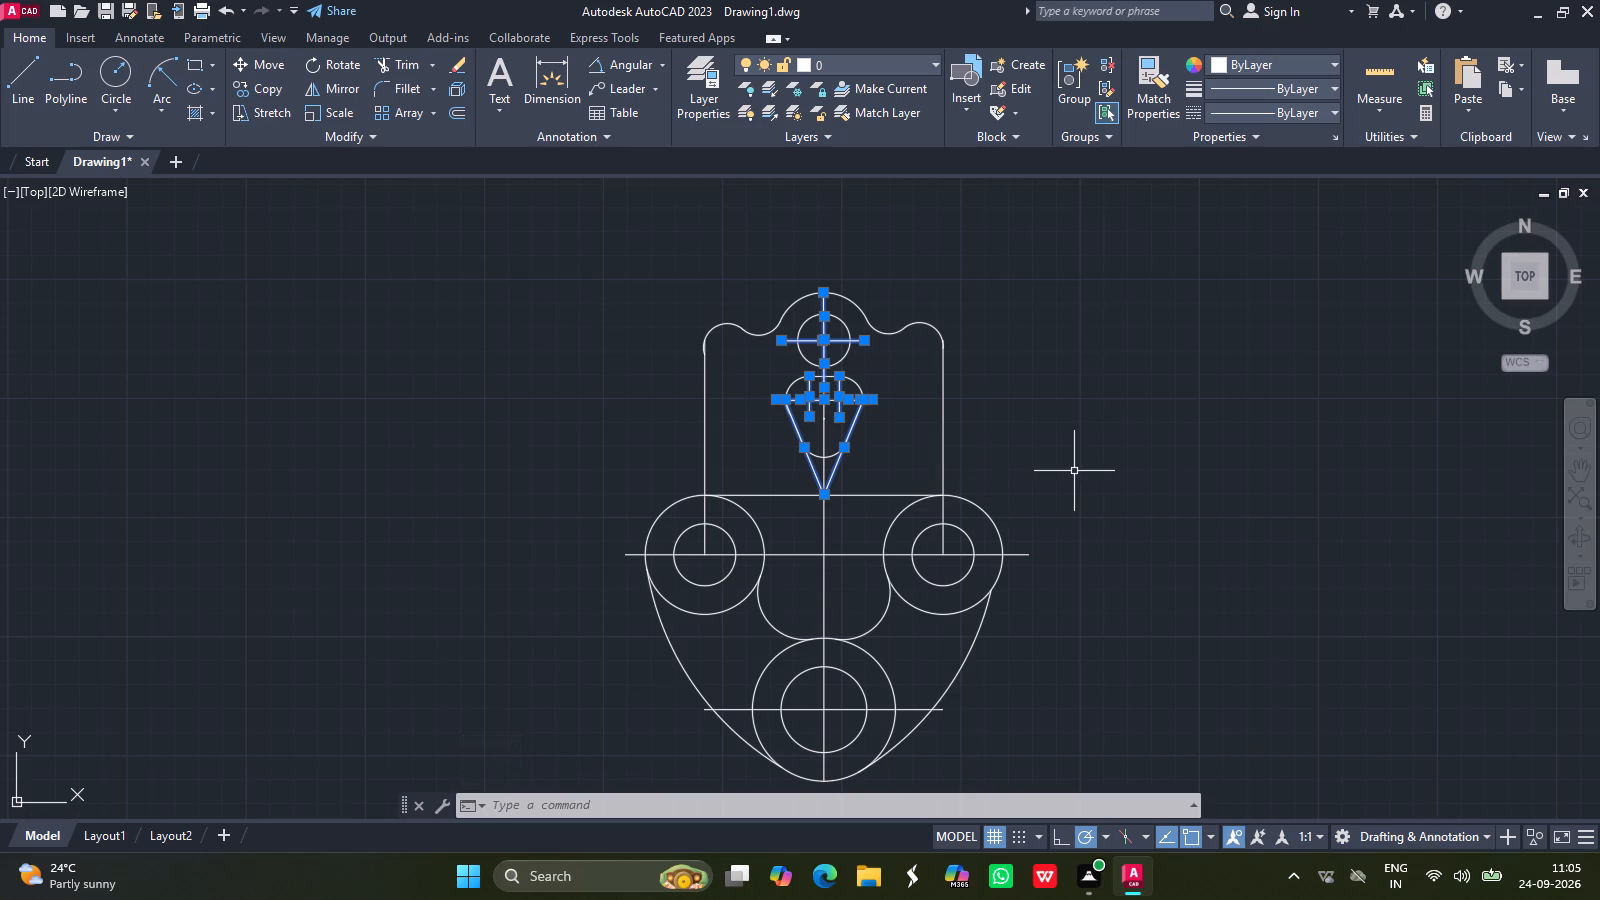
Undo the linetype load, centre lines, slot outline edits and trims, back through the move of the slot's lower circle.
{"action": "key", "text": "ctrl+z"}
{"action": "key", "text": "ctrl+z"}
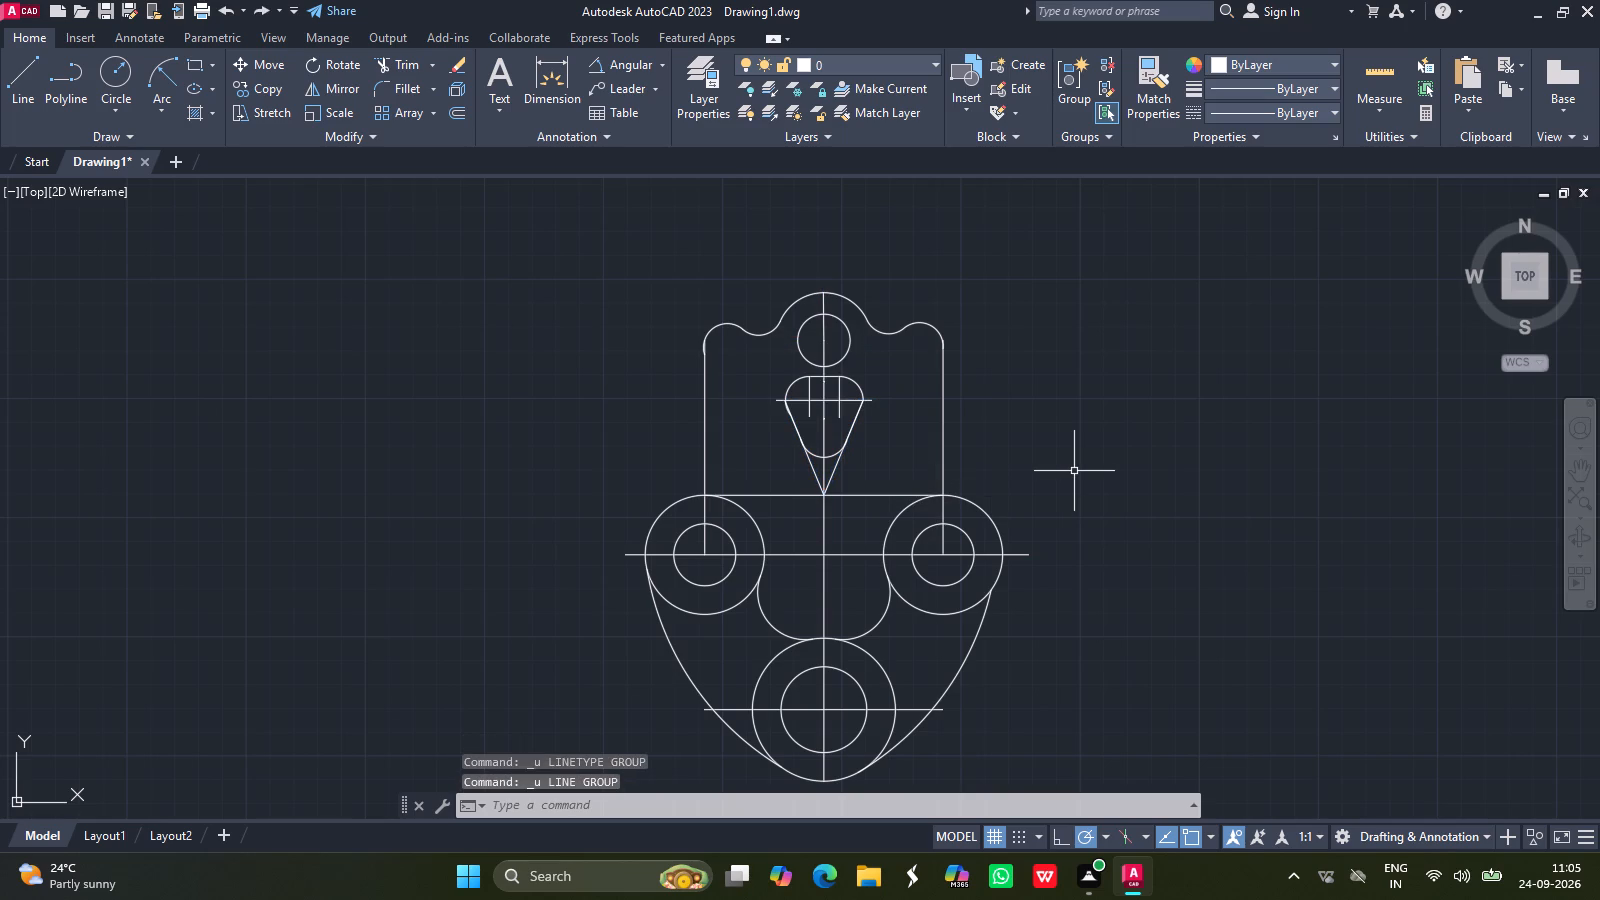
{"action": "key", "text": "ctrl+z"}
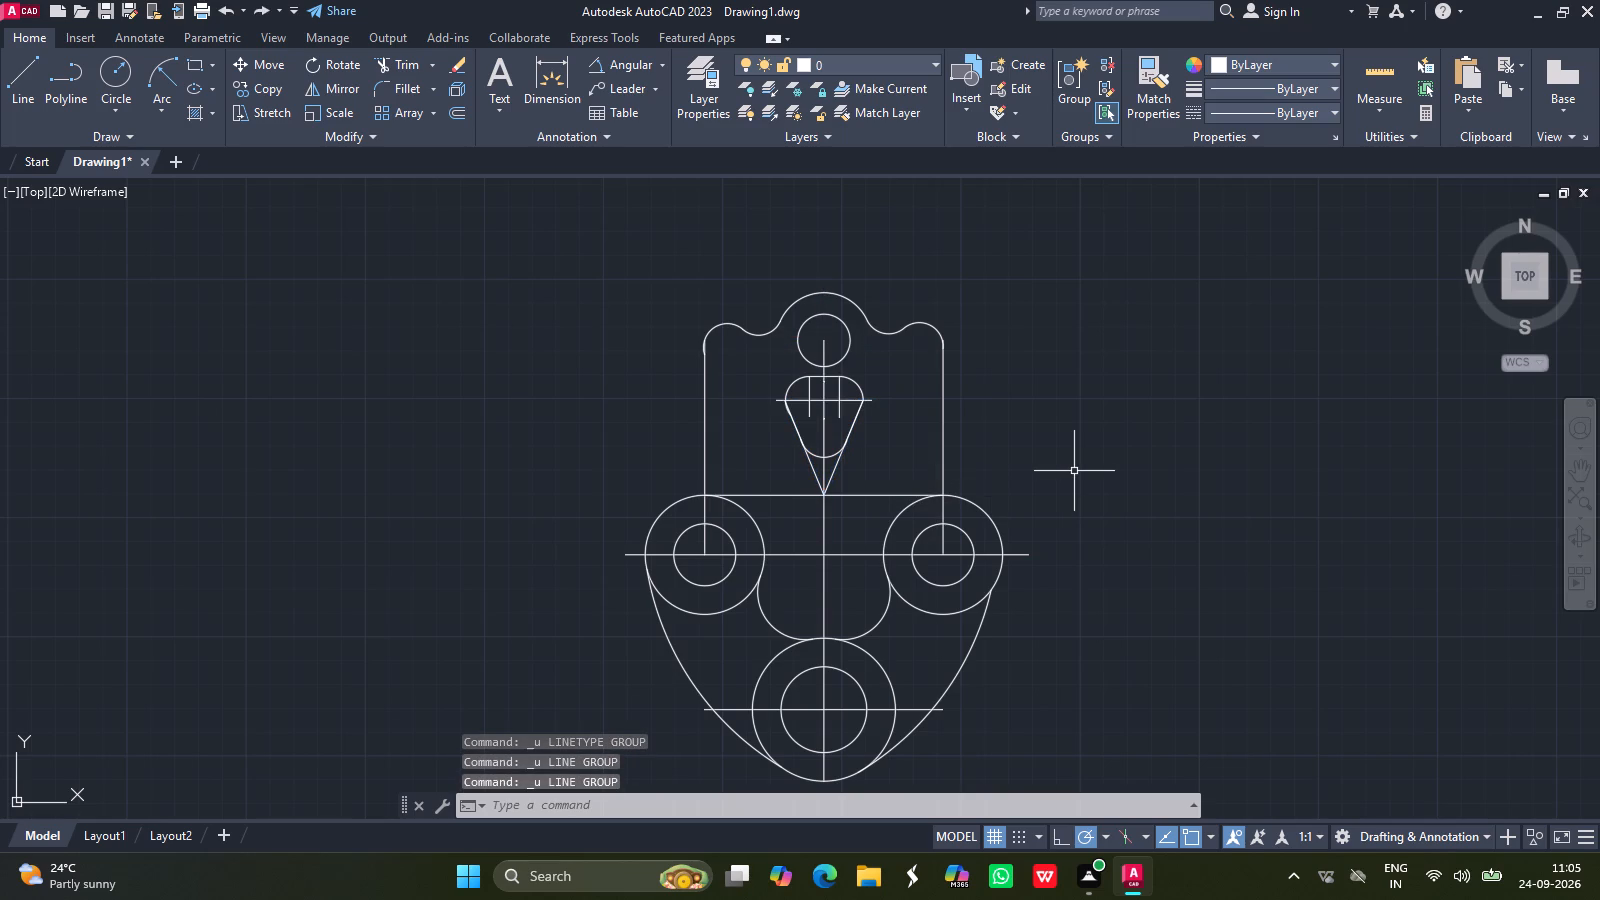
{"action": "key", "text": "ctrl+z"}
{"action": "key", "text": "ctrl+z"}
{"action": "key", "text": "ctrl+z"}
{"action": "key", "text": "ctrl+z"}
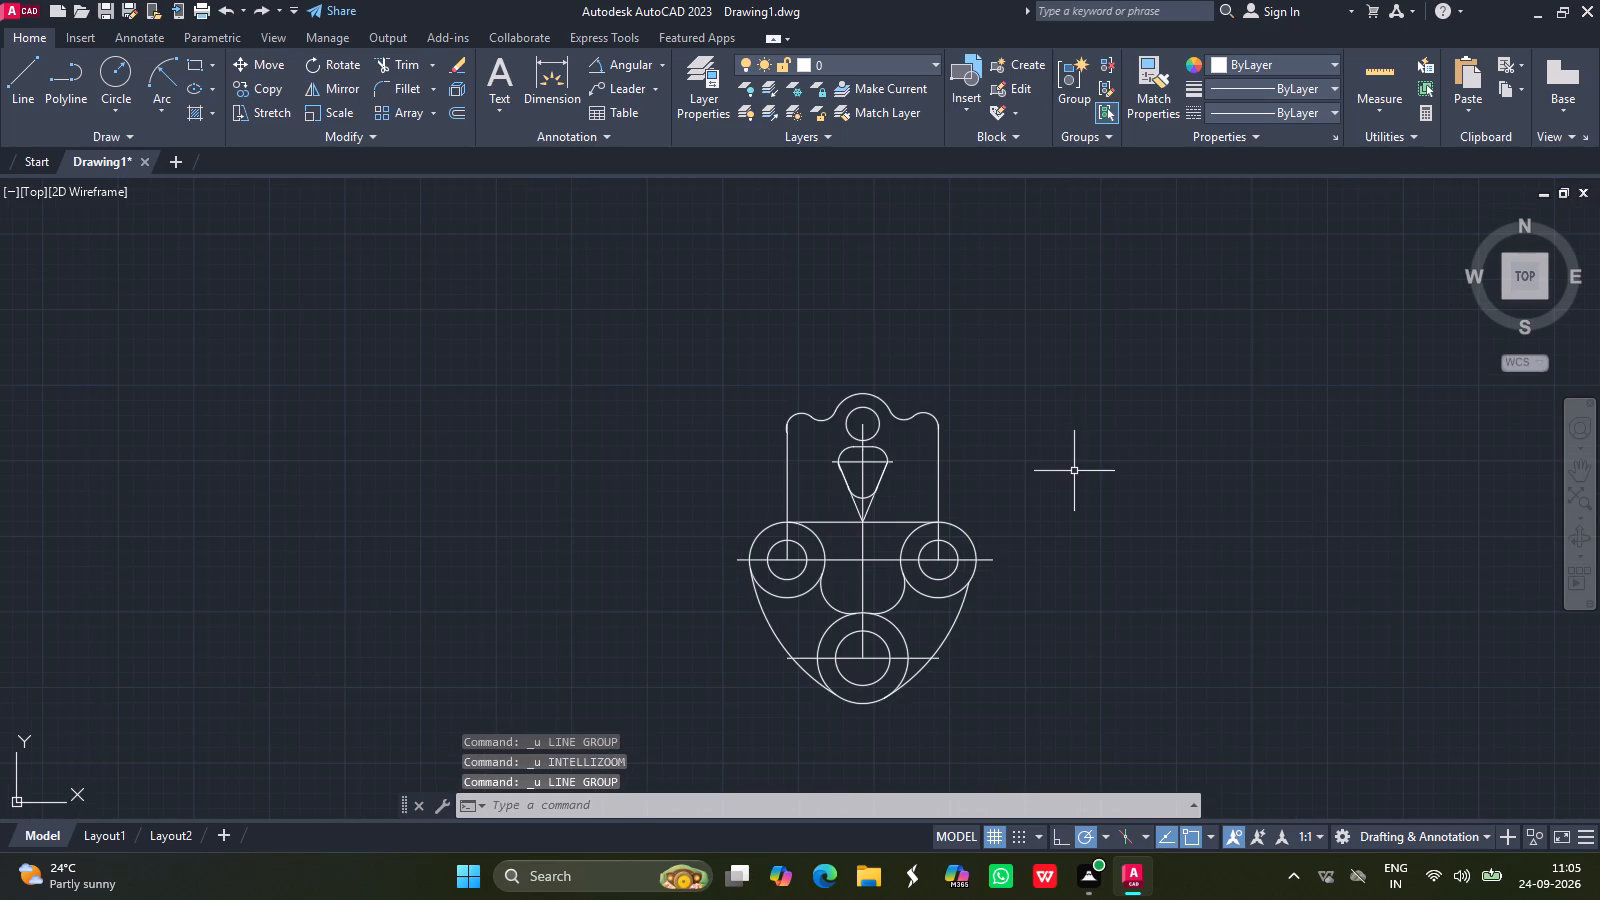
{"action": "key", "text": "ctrl+z"}
{"action": "key", "text": "ctrl+z"}
{"action": "key", "text": "ctrl+z"}
{"action": "key", "text": "ctrl+z"}
{"action": "key", "text": "ctrl+z"}
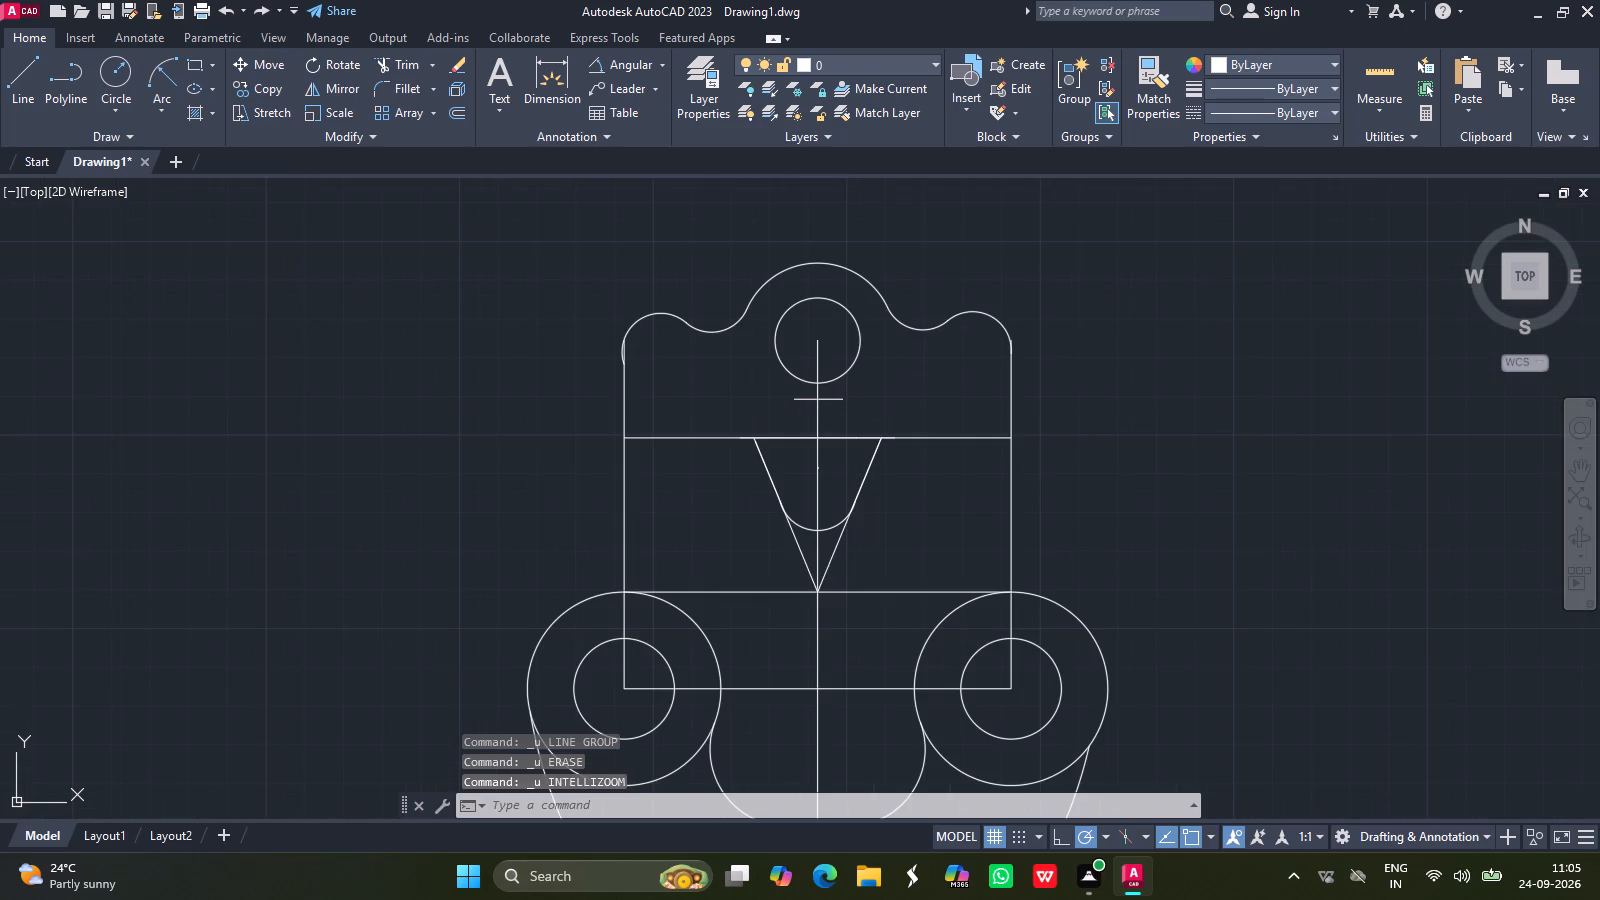
{"action": "key", "text": "ctrl+z"}
{"action": "key", "text": "ctrl+z"}
{"action": "key", "text": "ctrl+z"}
{"action": "key", "text": "ctrl+z"}
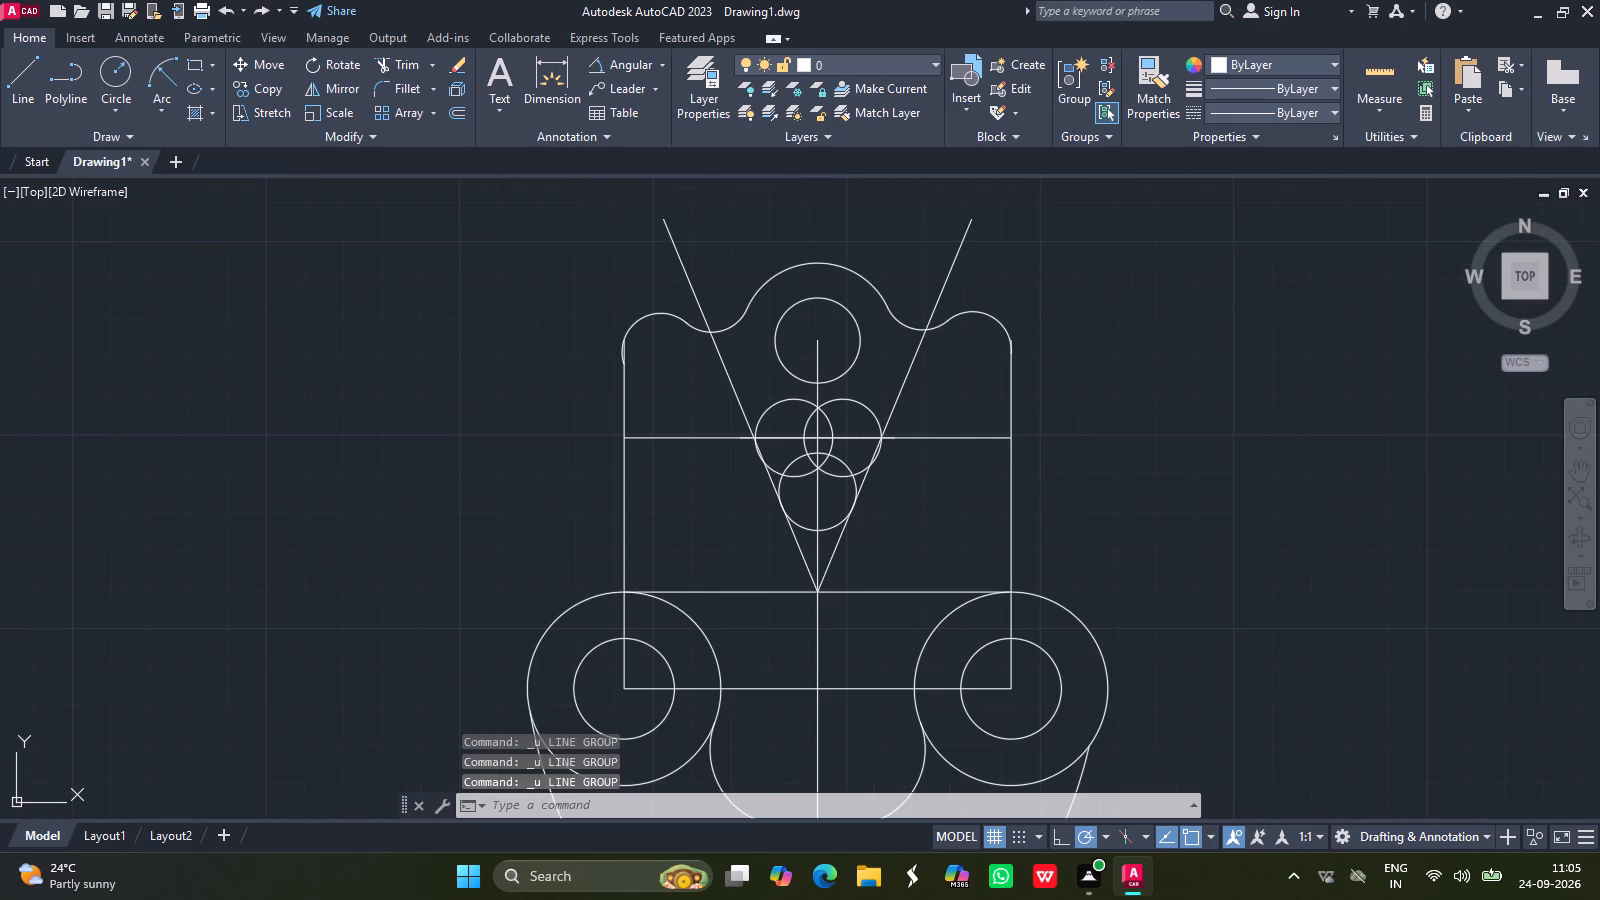
{"action": "key", "text": "ctrl+z"}
{"action": "key", "text": "ctrl+z"}
{"action": "key", "text": "ctrl+z"}
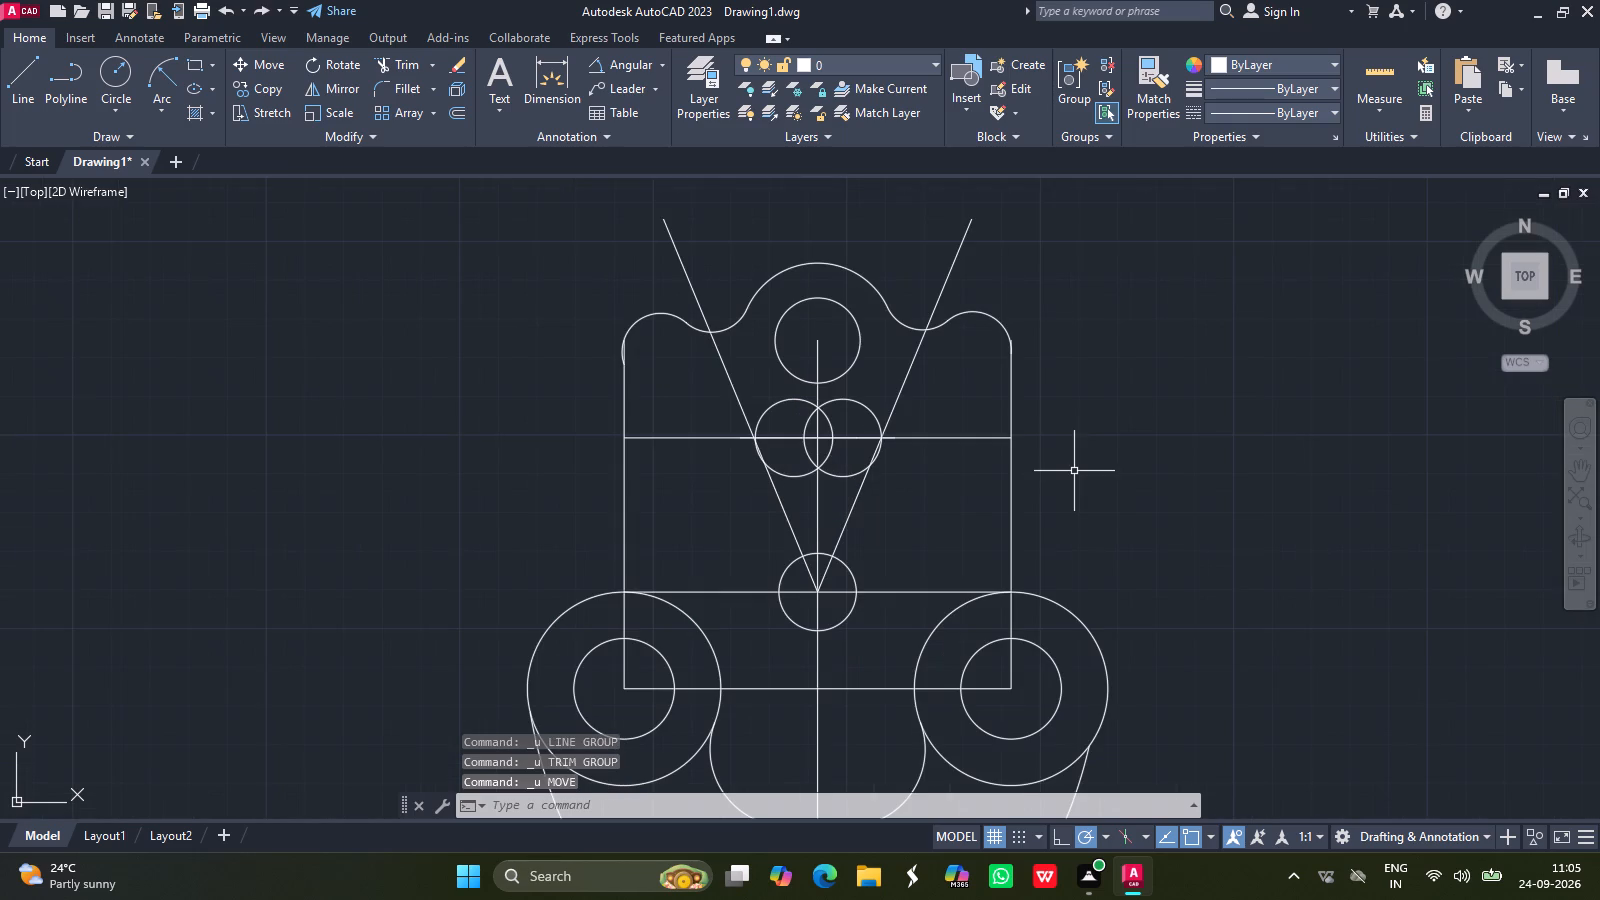
Delete the two slanted construction lines that form the V of the tapered slot.
{"action": "left_click", "coordinate": [853, 496]}
{"action": "left_click", "coordinate": [852, 512]}
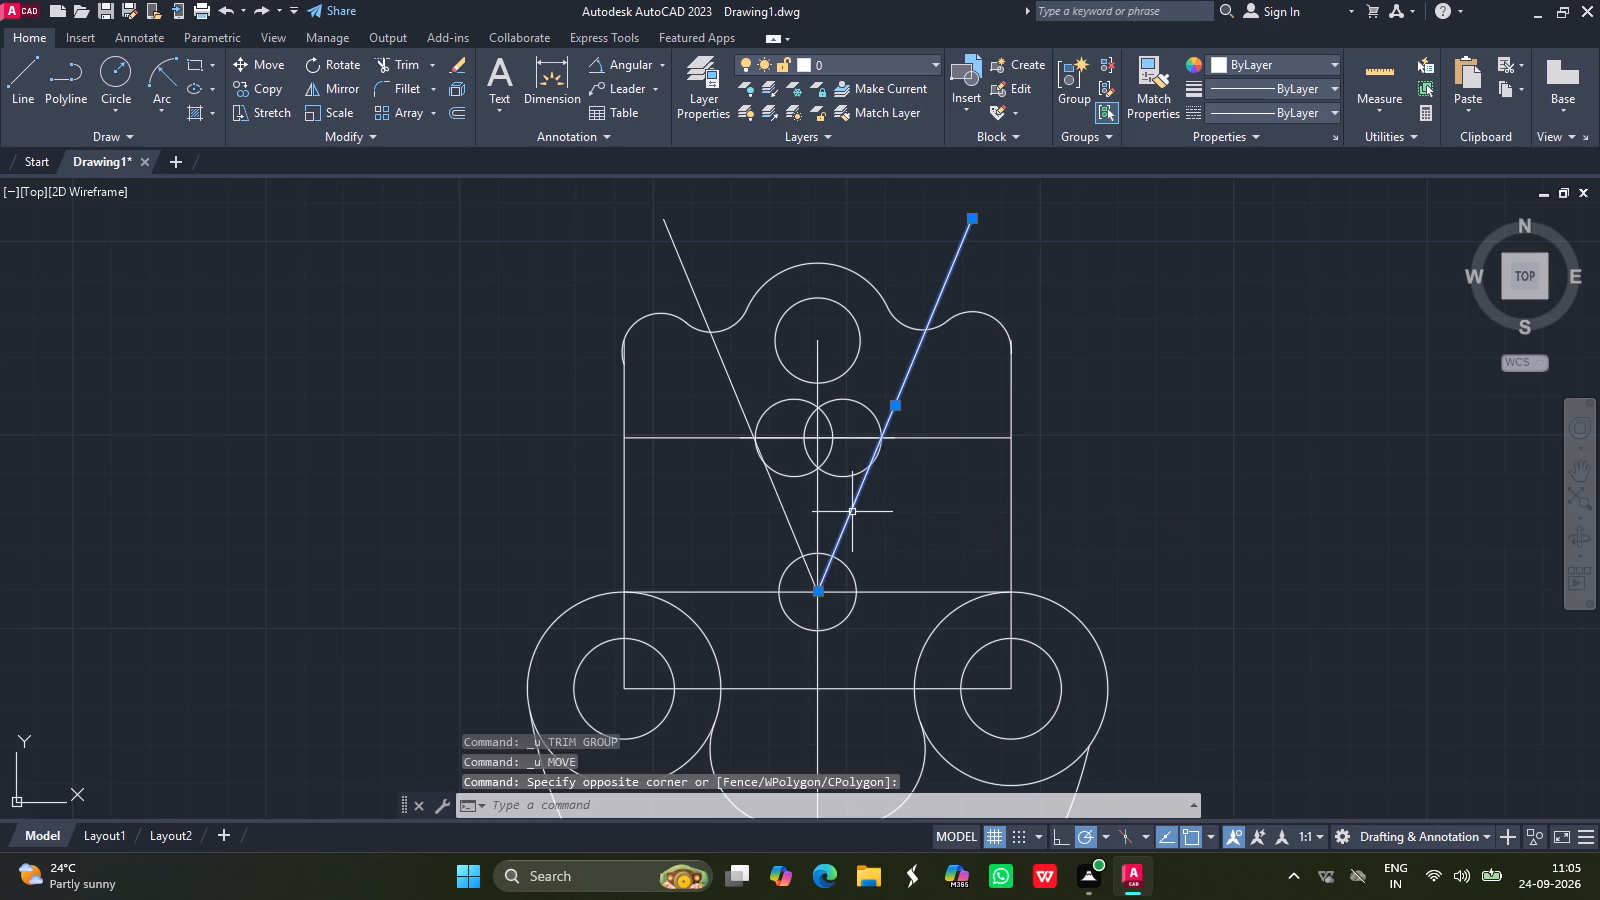
{"action": "key", "text": "Delete"}
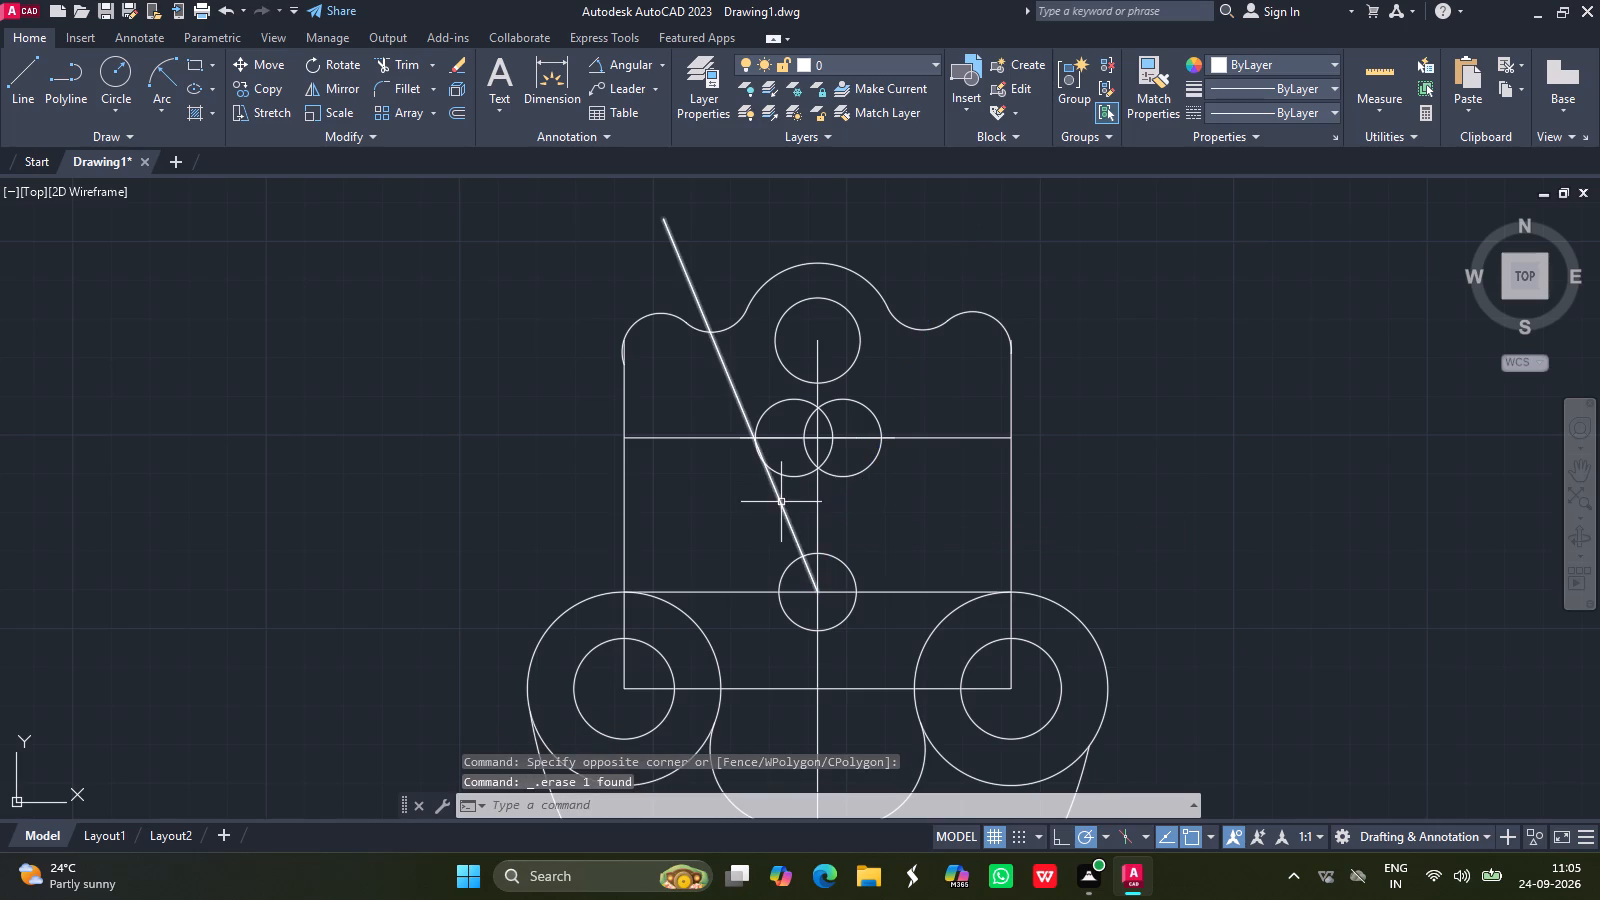
{"action": "left_click", "coordinate": [784, 502]}
{"action": "key", "text": "Delete"}
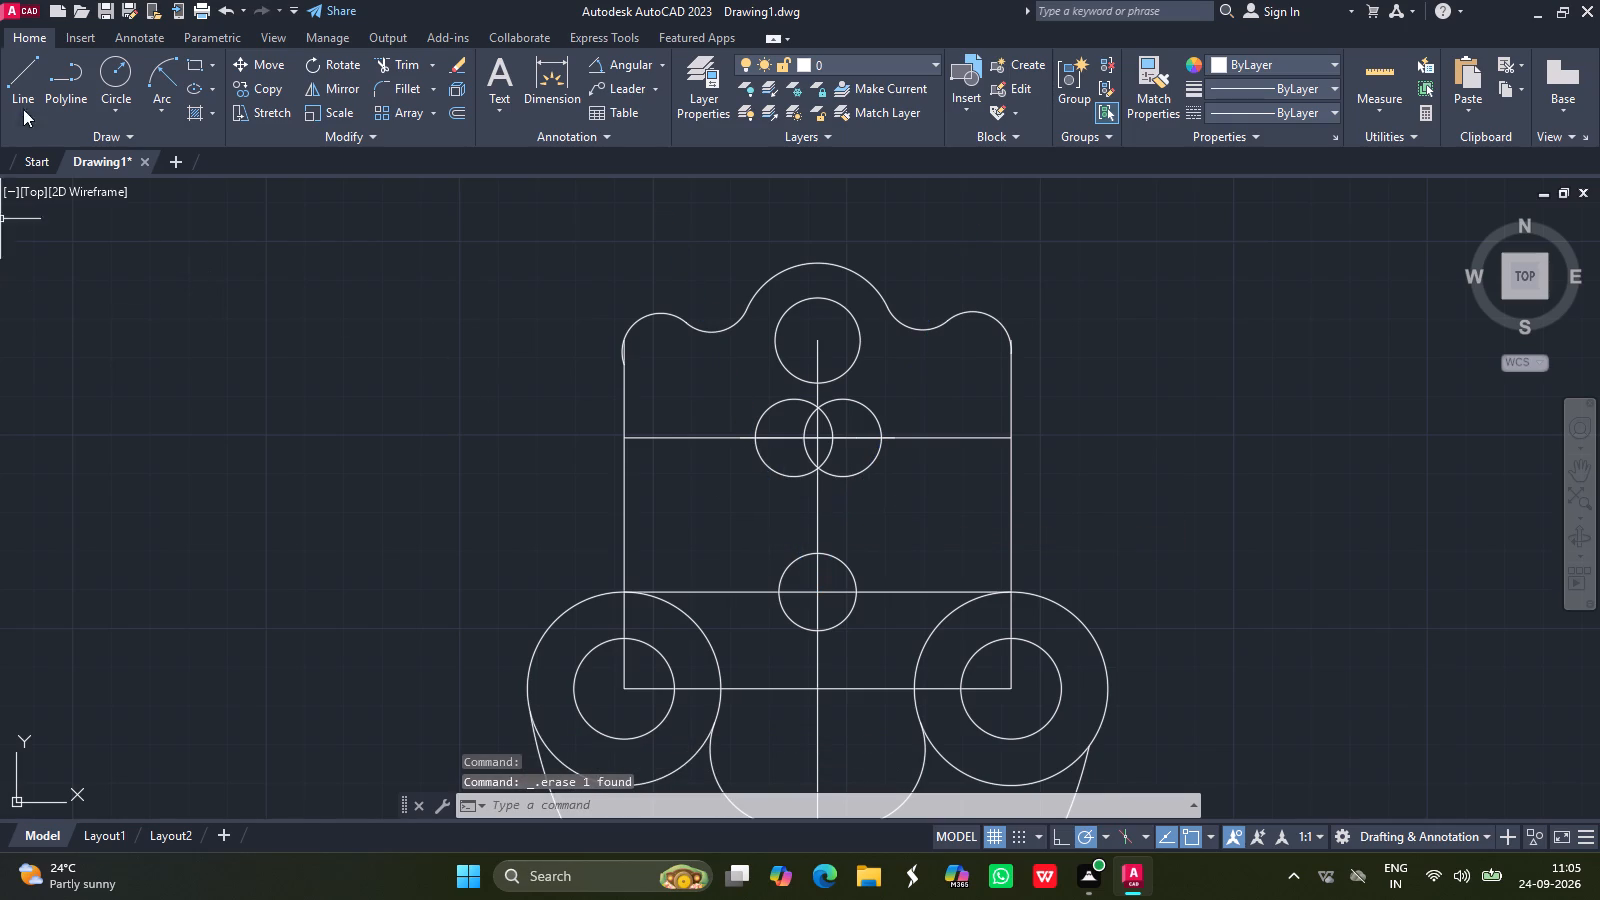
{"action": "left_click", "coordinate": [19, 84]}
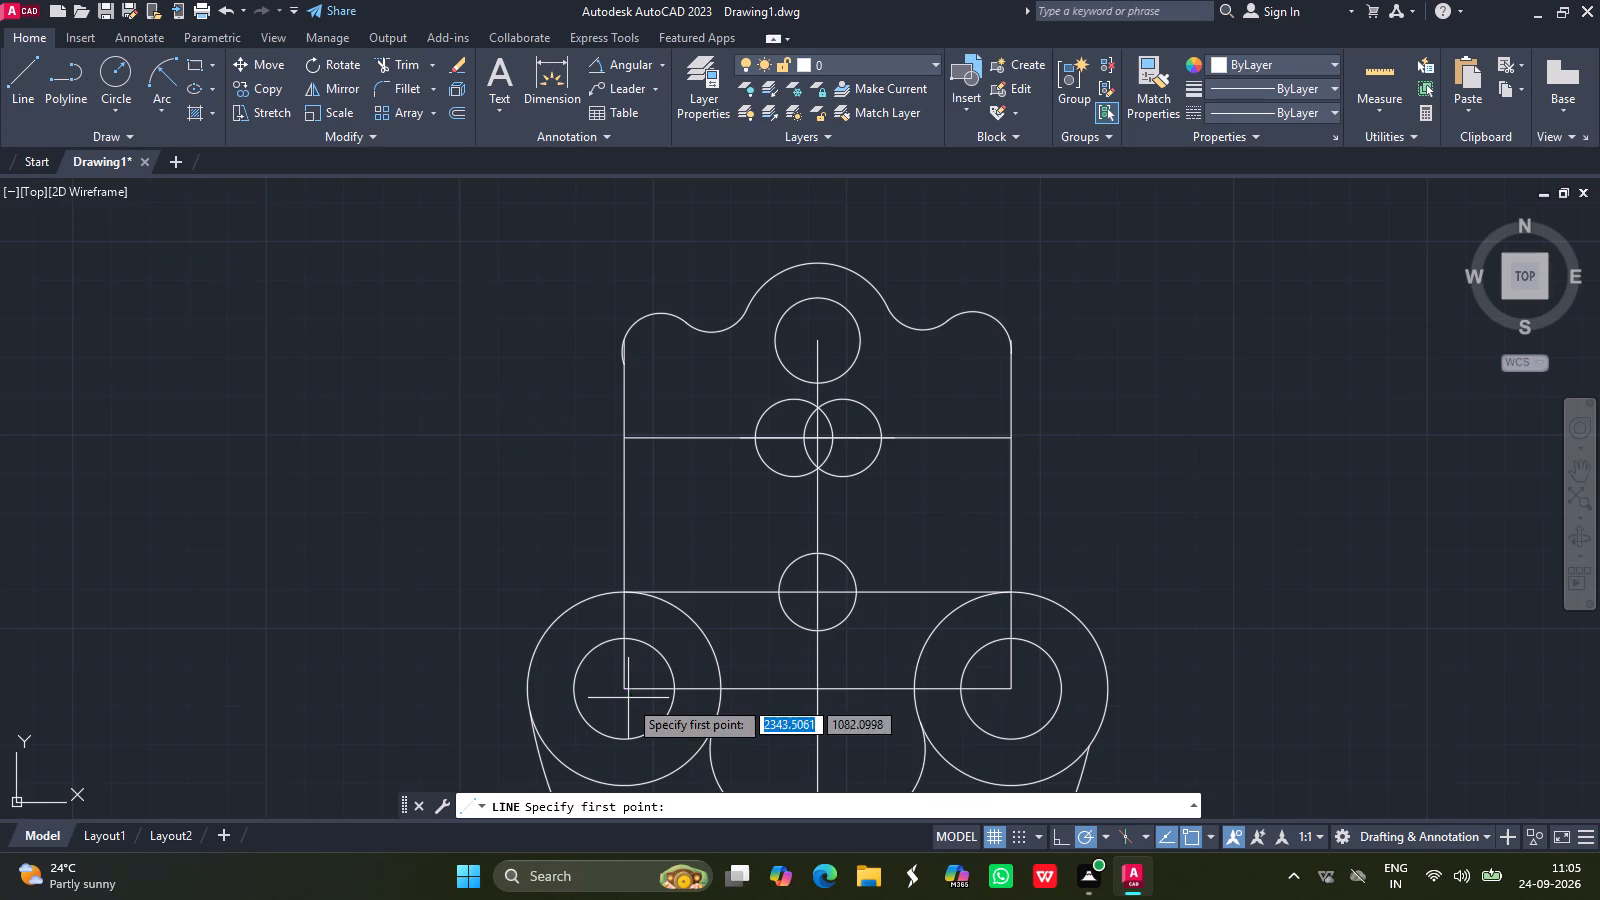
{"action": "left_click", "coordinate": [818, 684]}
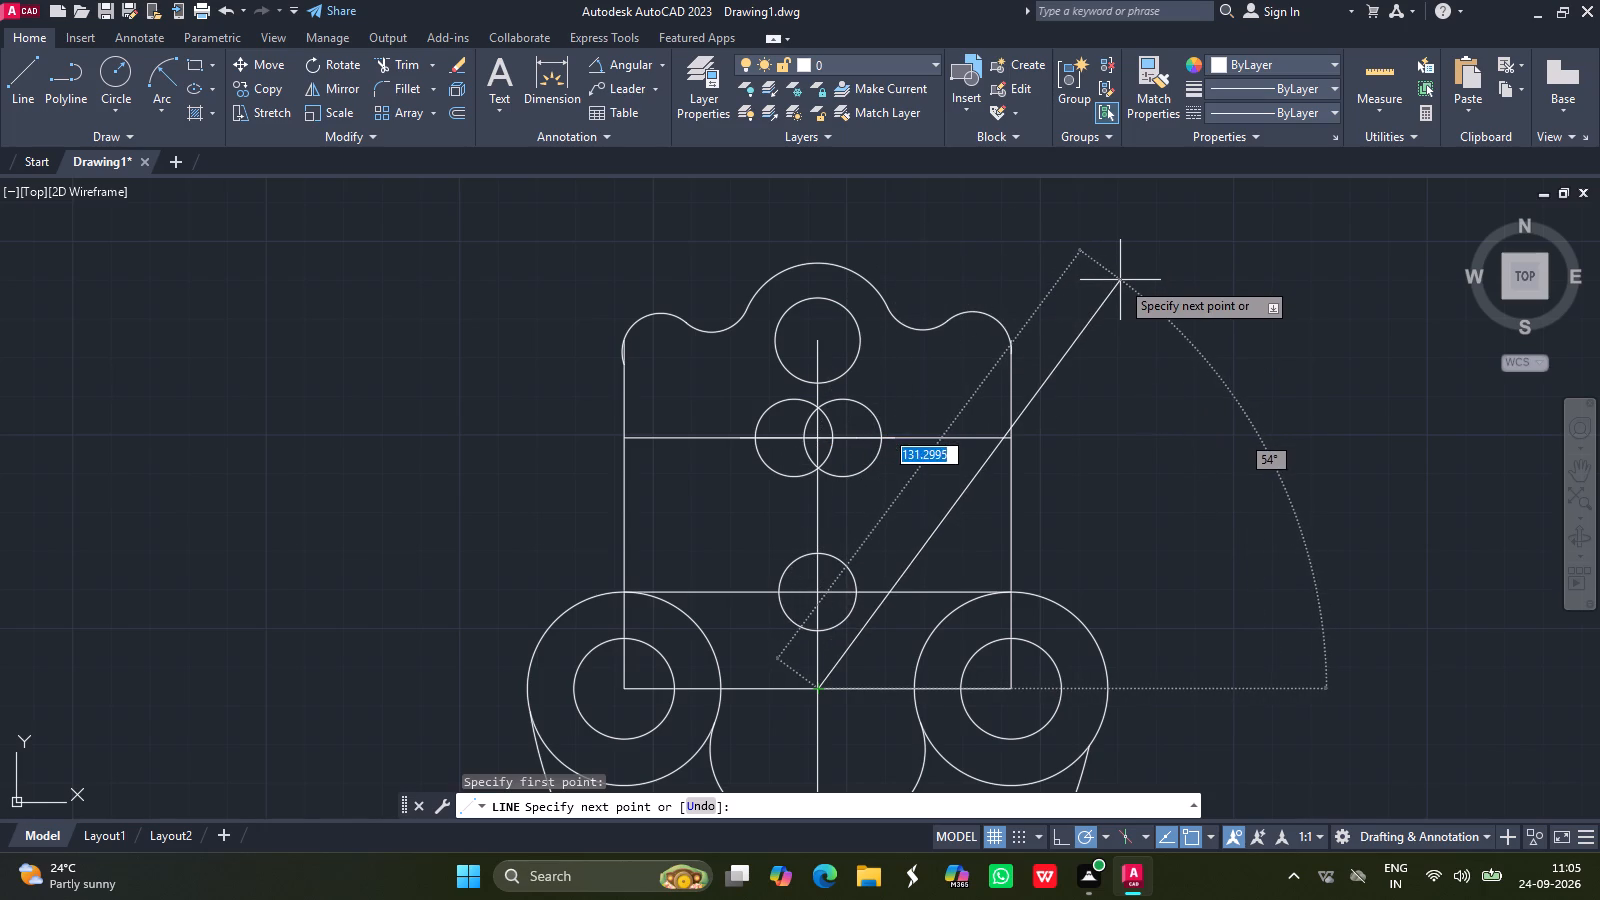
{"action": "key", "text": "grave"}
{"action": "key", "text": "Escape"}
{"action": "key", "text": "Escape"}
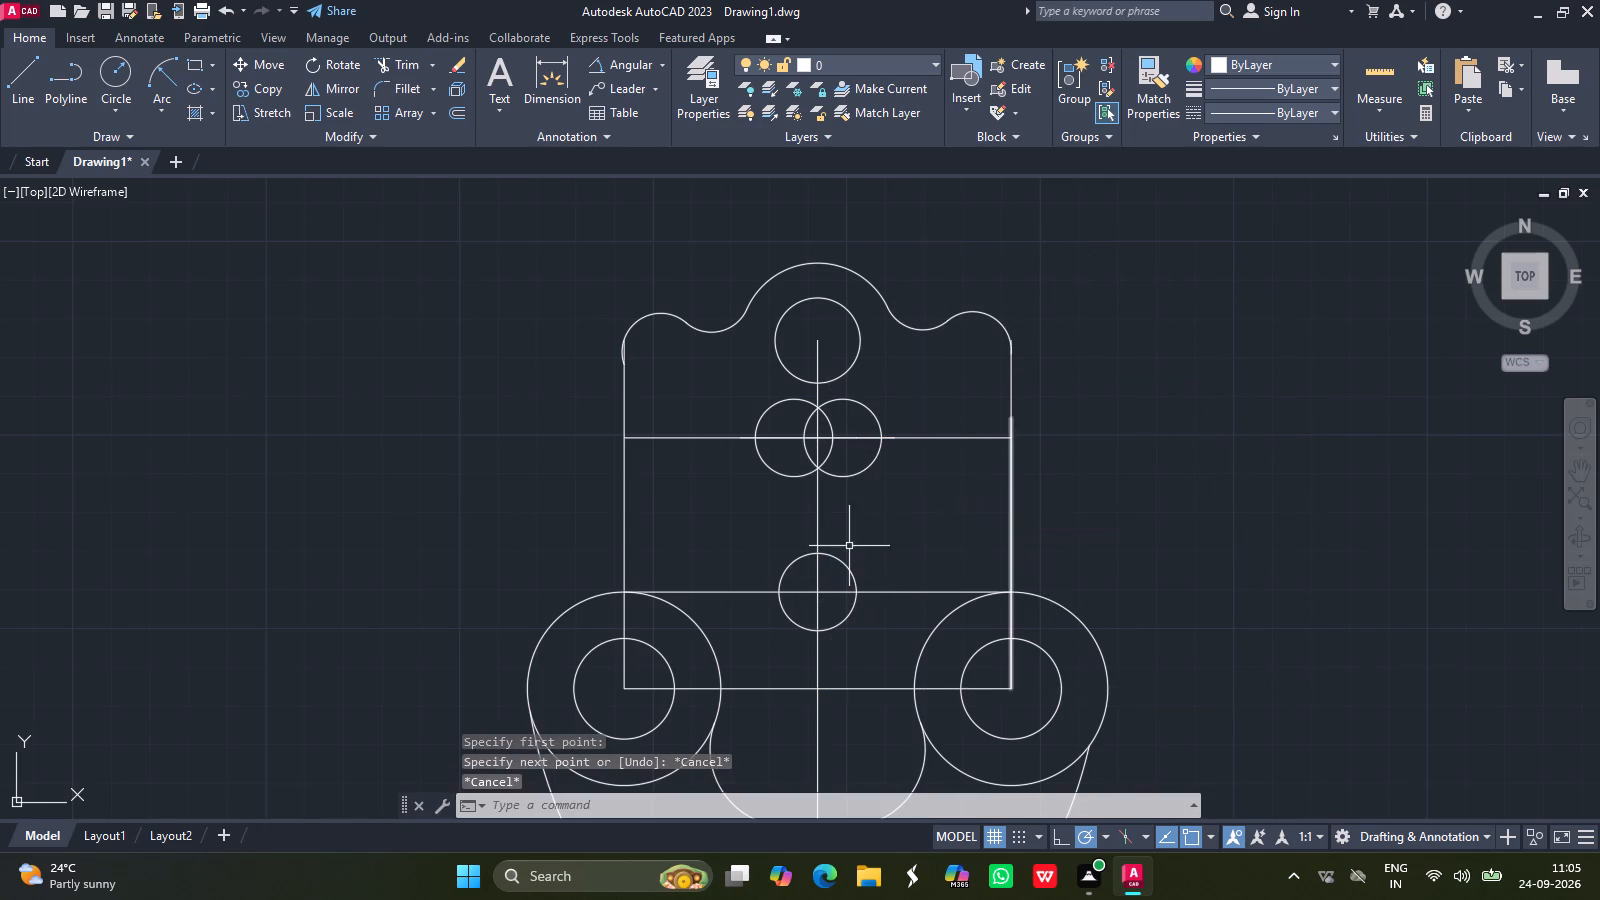
Set the polar tracking angles to the 18, 36, 54, 72 degree increments.
{"action": "left_click", "coordinate": [1103, 840]}
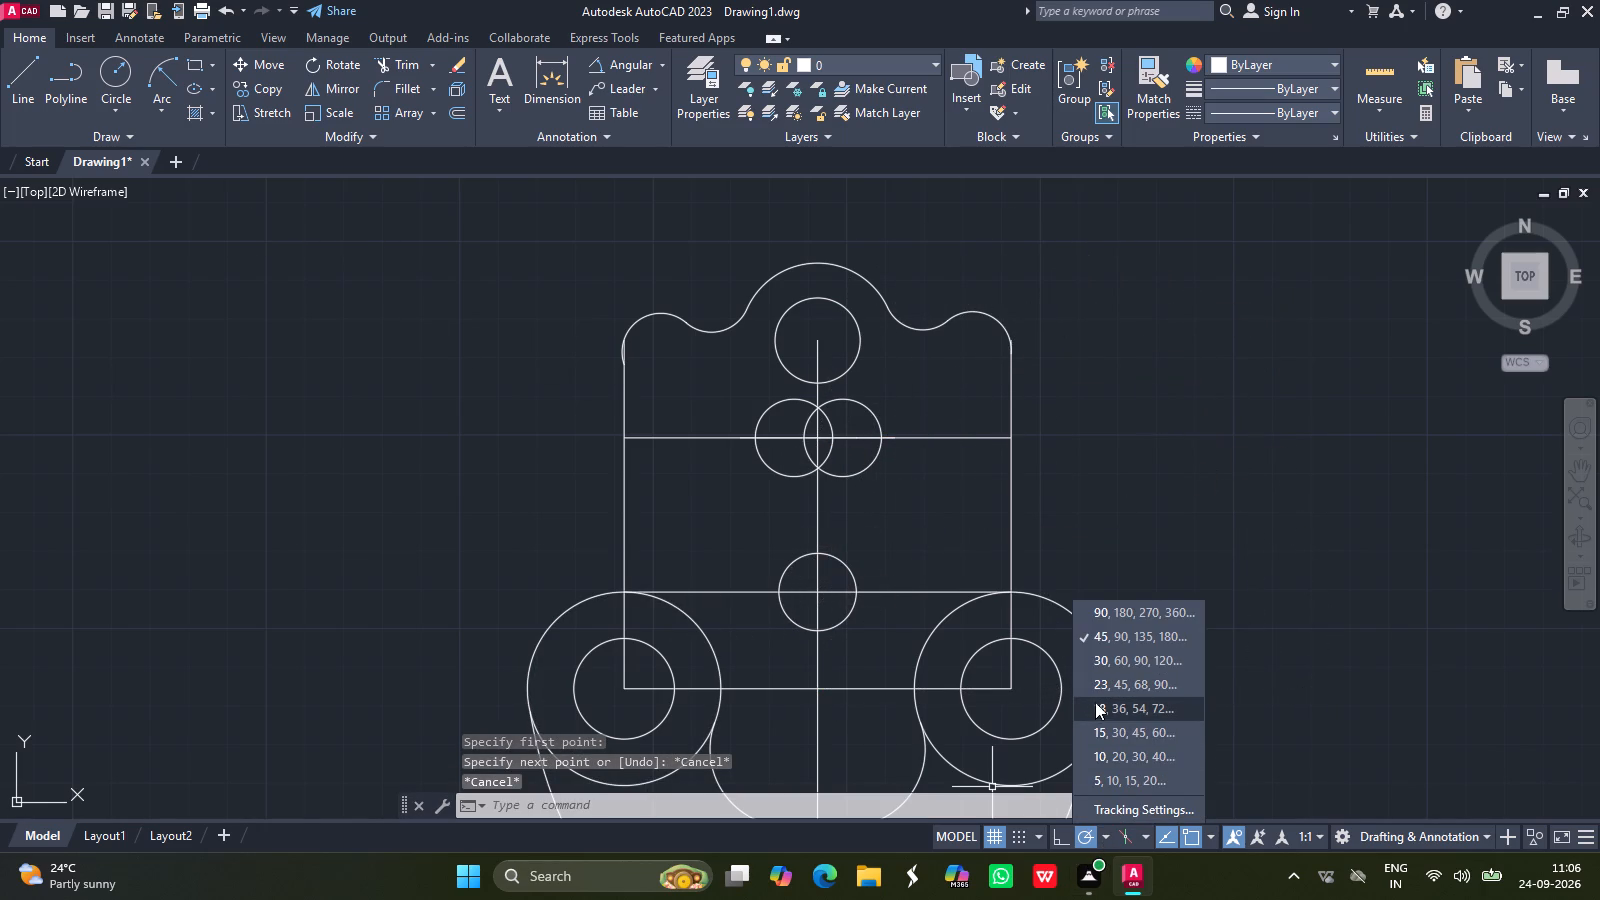
{"action": "left_click", "coordinate": [1096, 706]}
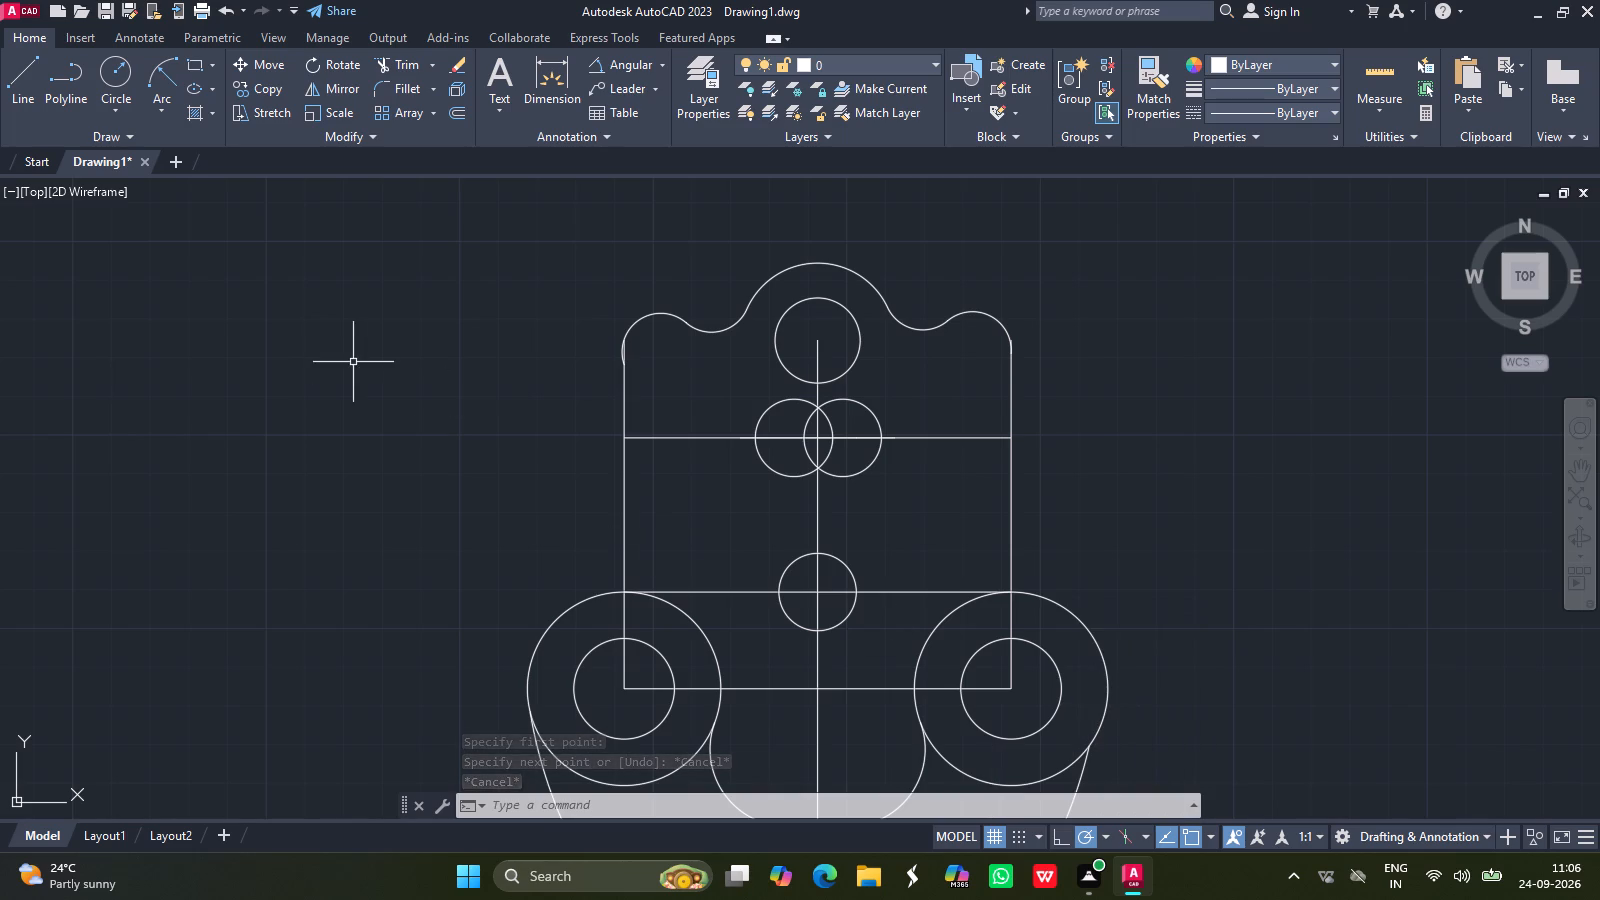
Draw a slanted line about 100 units long at about 67° from the baseline midpoint, past the lower slot circle's right side.
{"action": "left_click", "coordinate": [20, 84]}
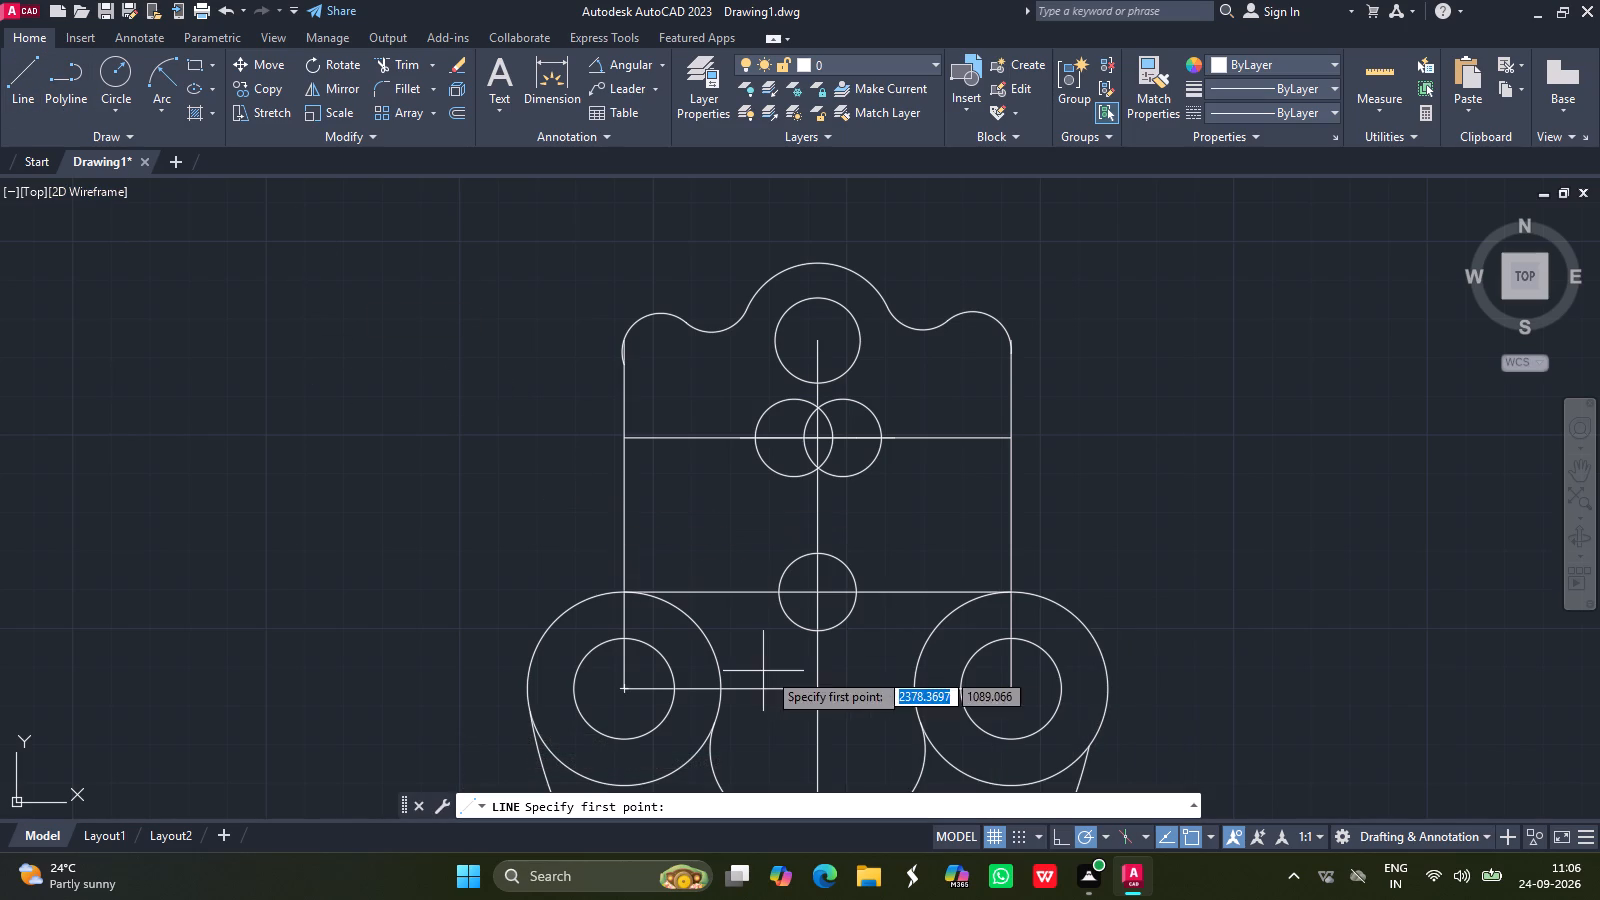
{"action": "left_click_drag", "start_coordinate": [821, 688], "coordinate": [919, 389]}
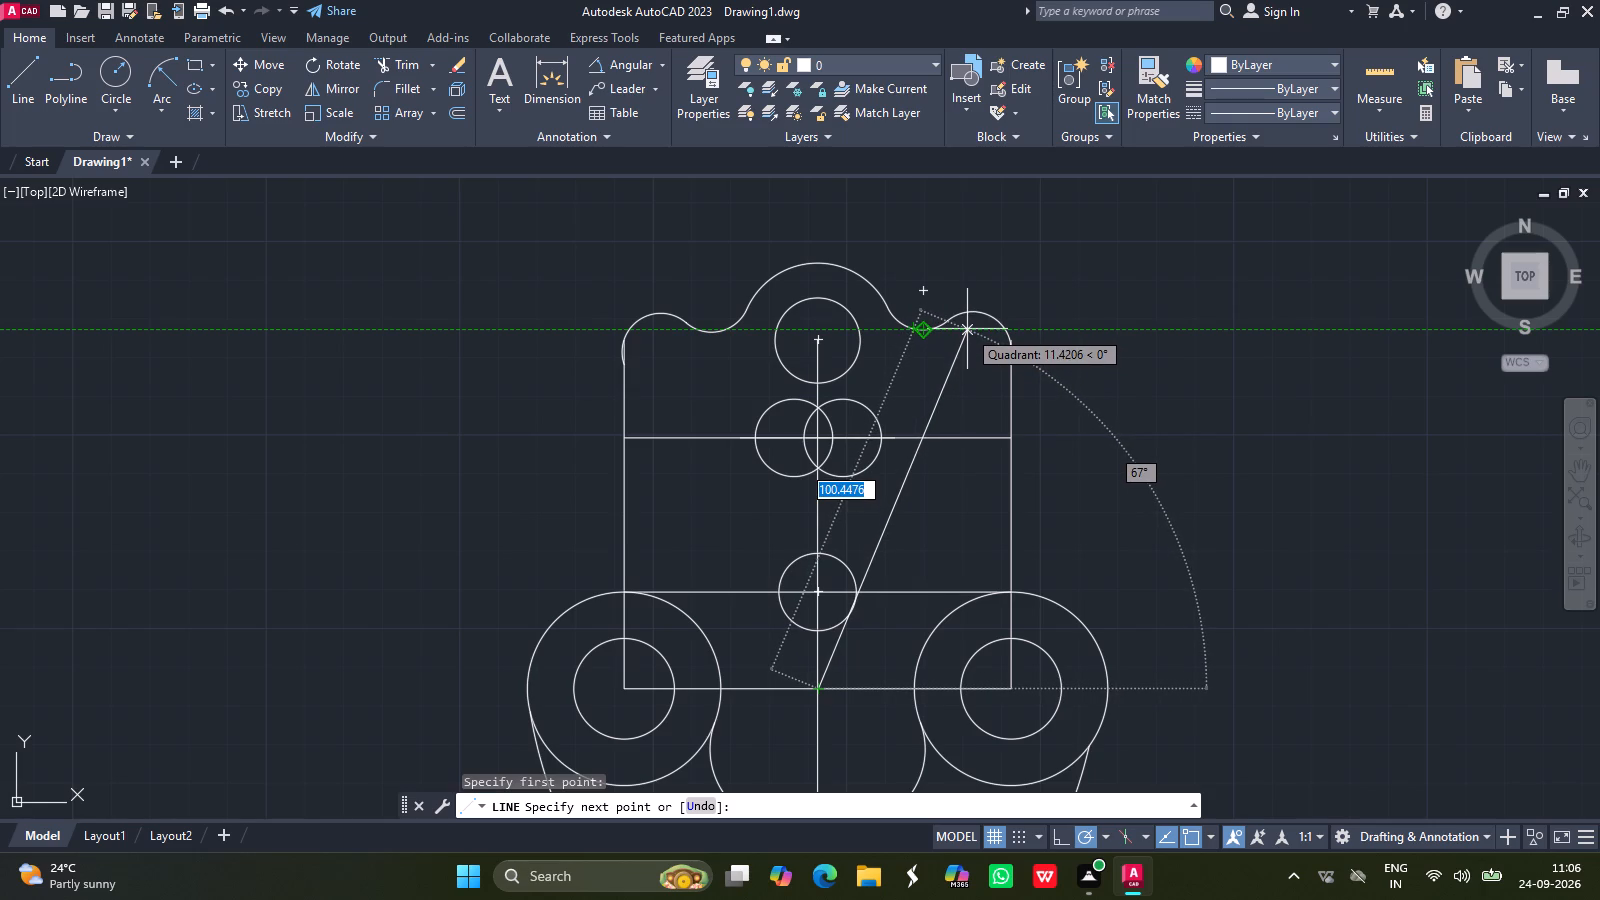
{"action": "left_click", "coordinate": [967, 329]}
{"action": "key", "text": "Return"}
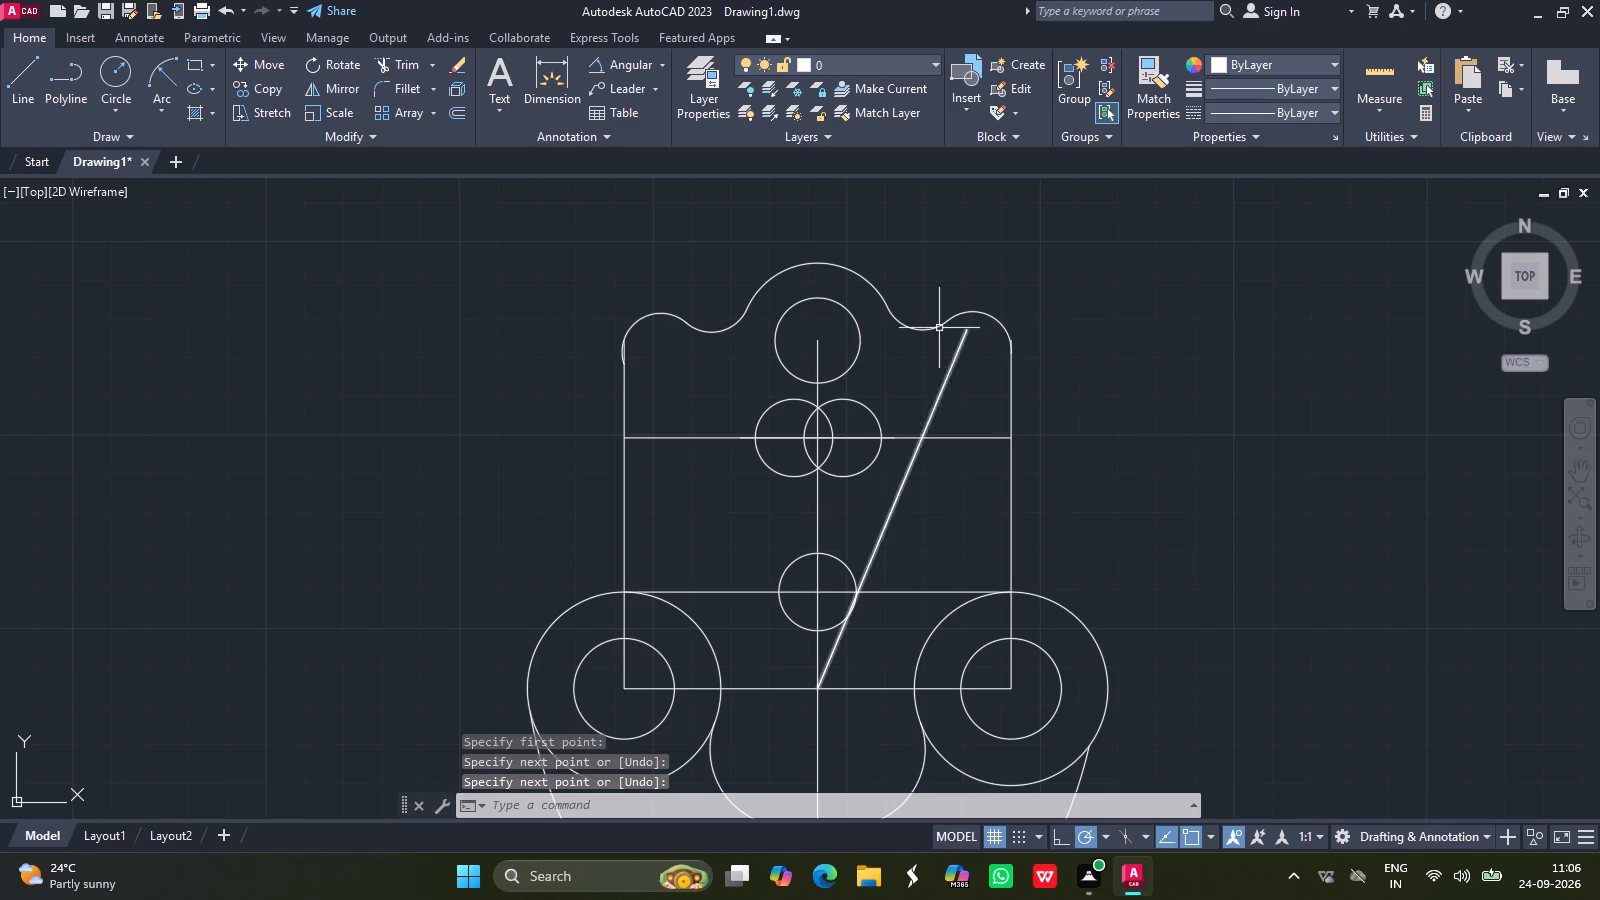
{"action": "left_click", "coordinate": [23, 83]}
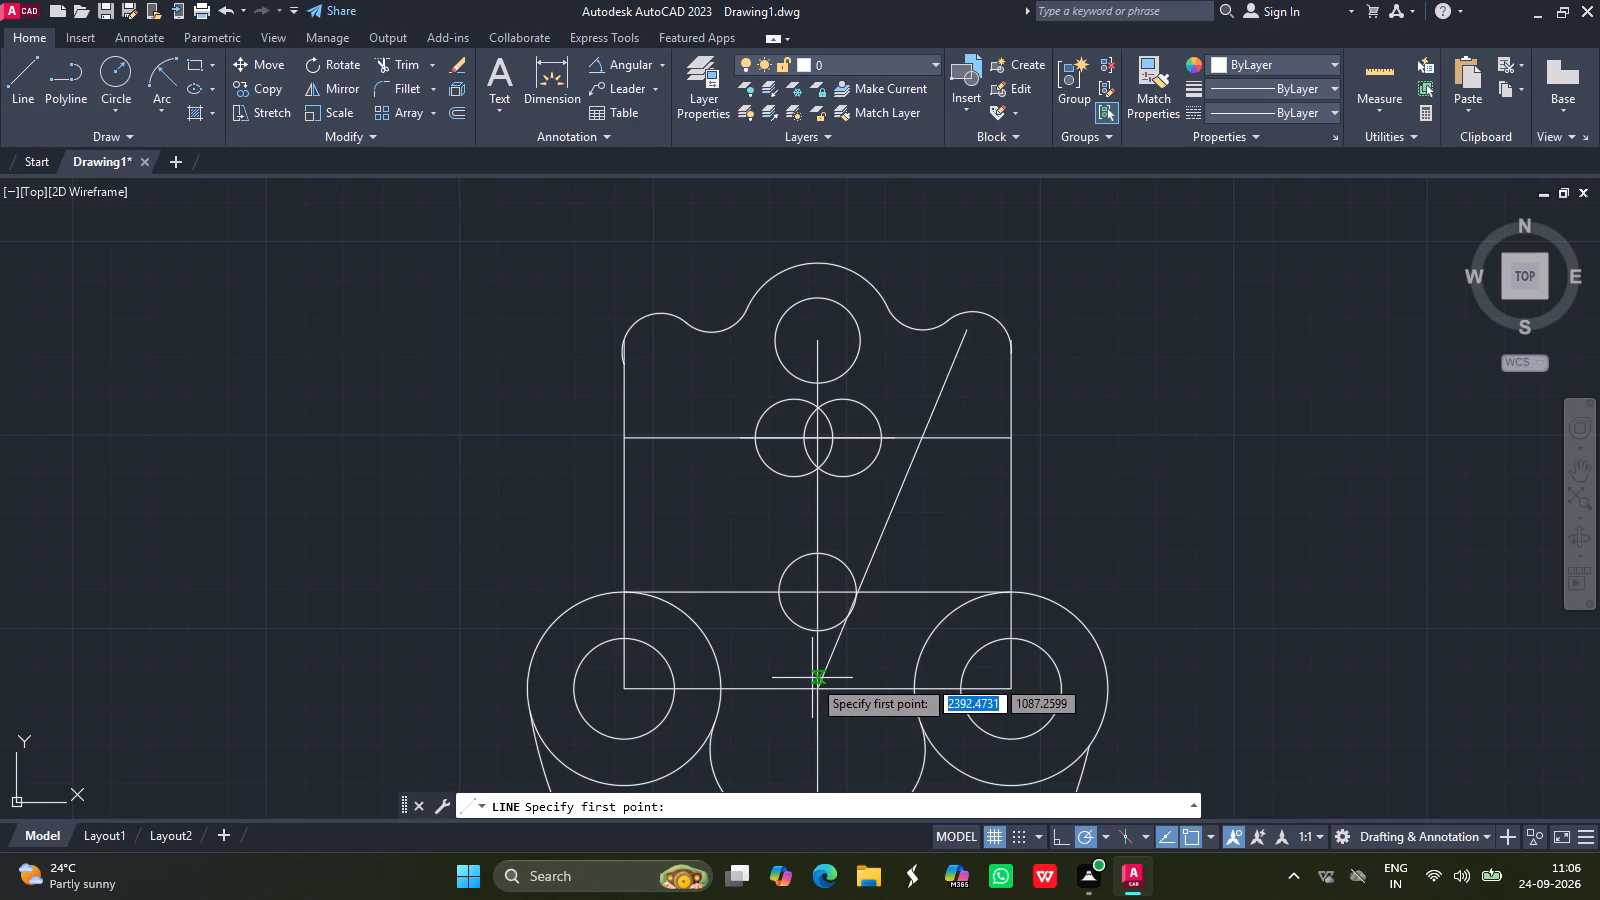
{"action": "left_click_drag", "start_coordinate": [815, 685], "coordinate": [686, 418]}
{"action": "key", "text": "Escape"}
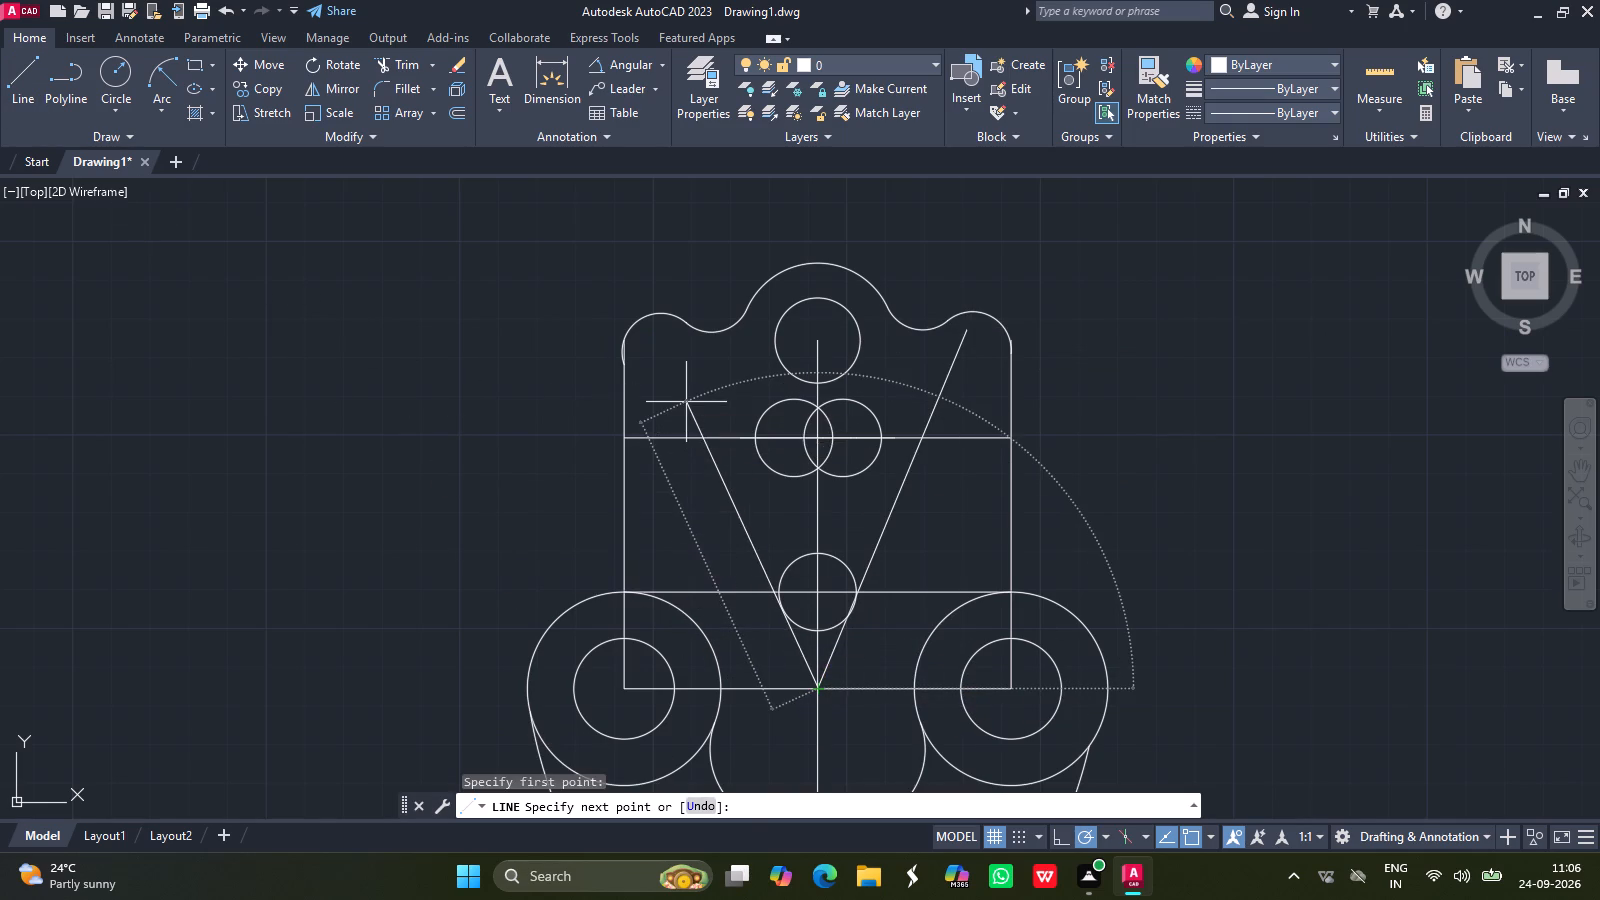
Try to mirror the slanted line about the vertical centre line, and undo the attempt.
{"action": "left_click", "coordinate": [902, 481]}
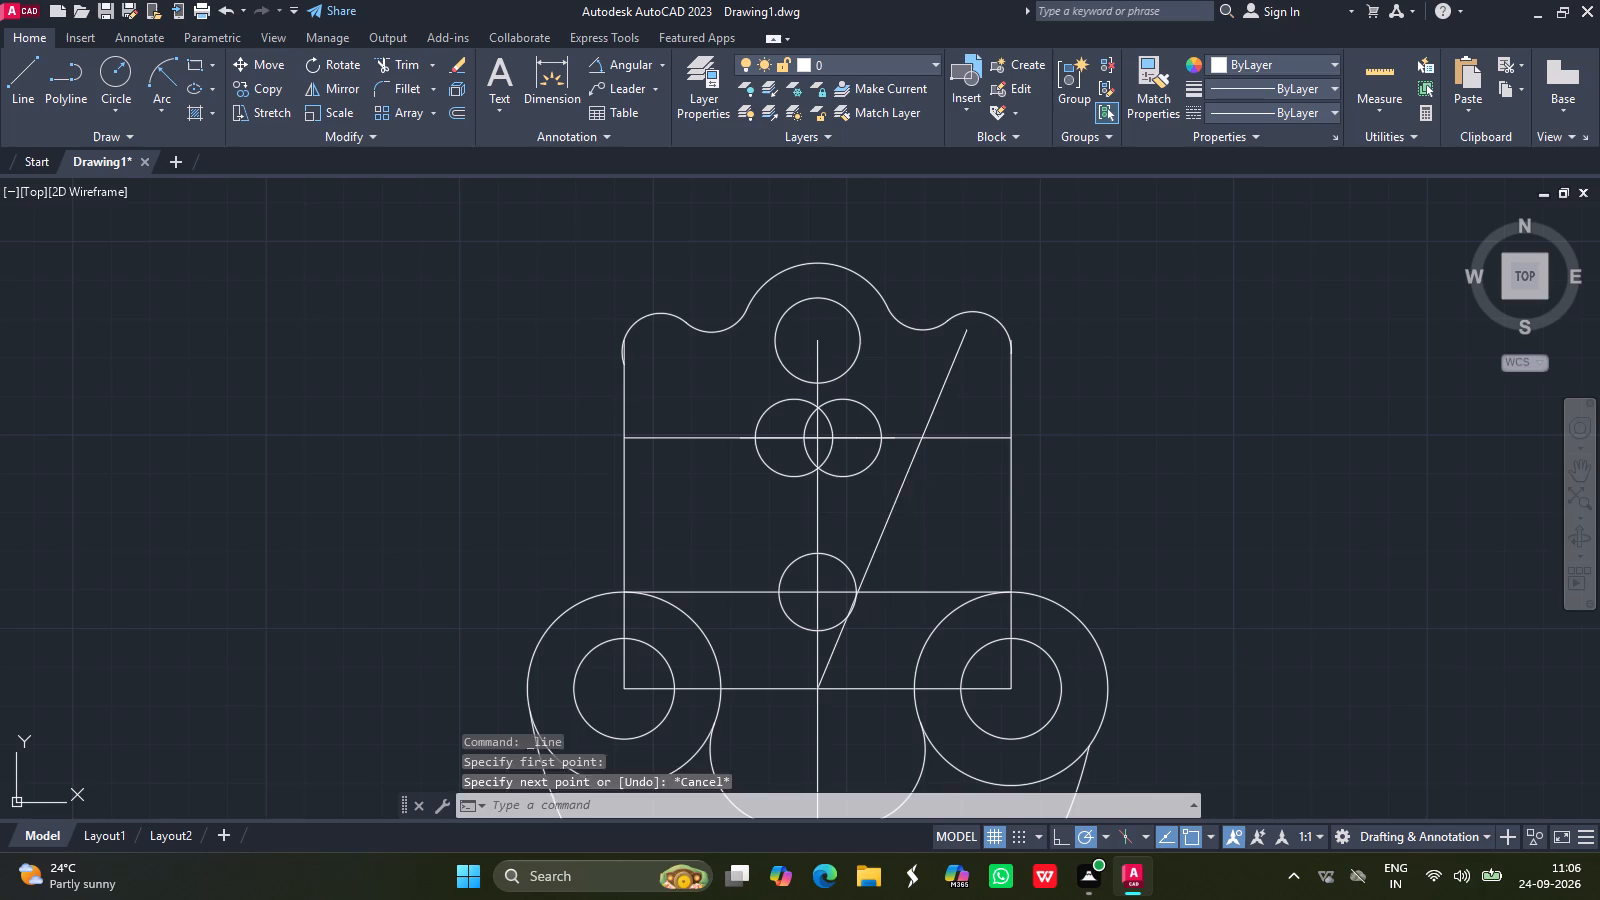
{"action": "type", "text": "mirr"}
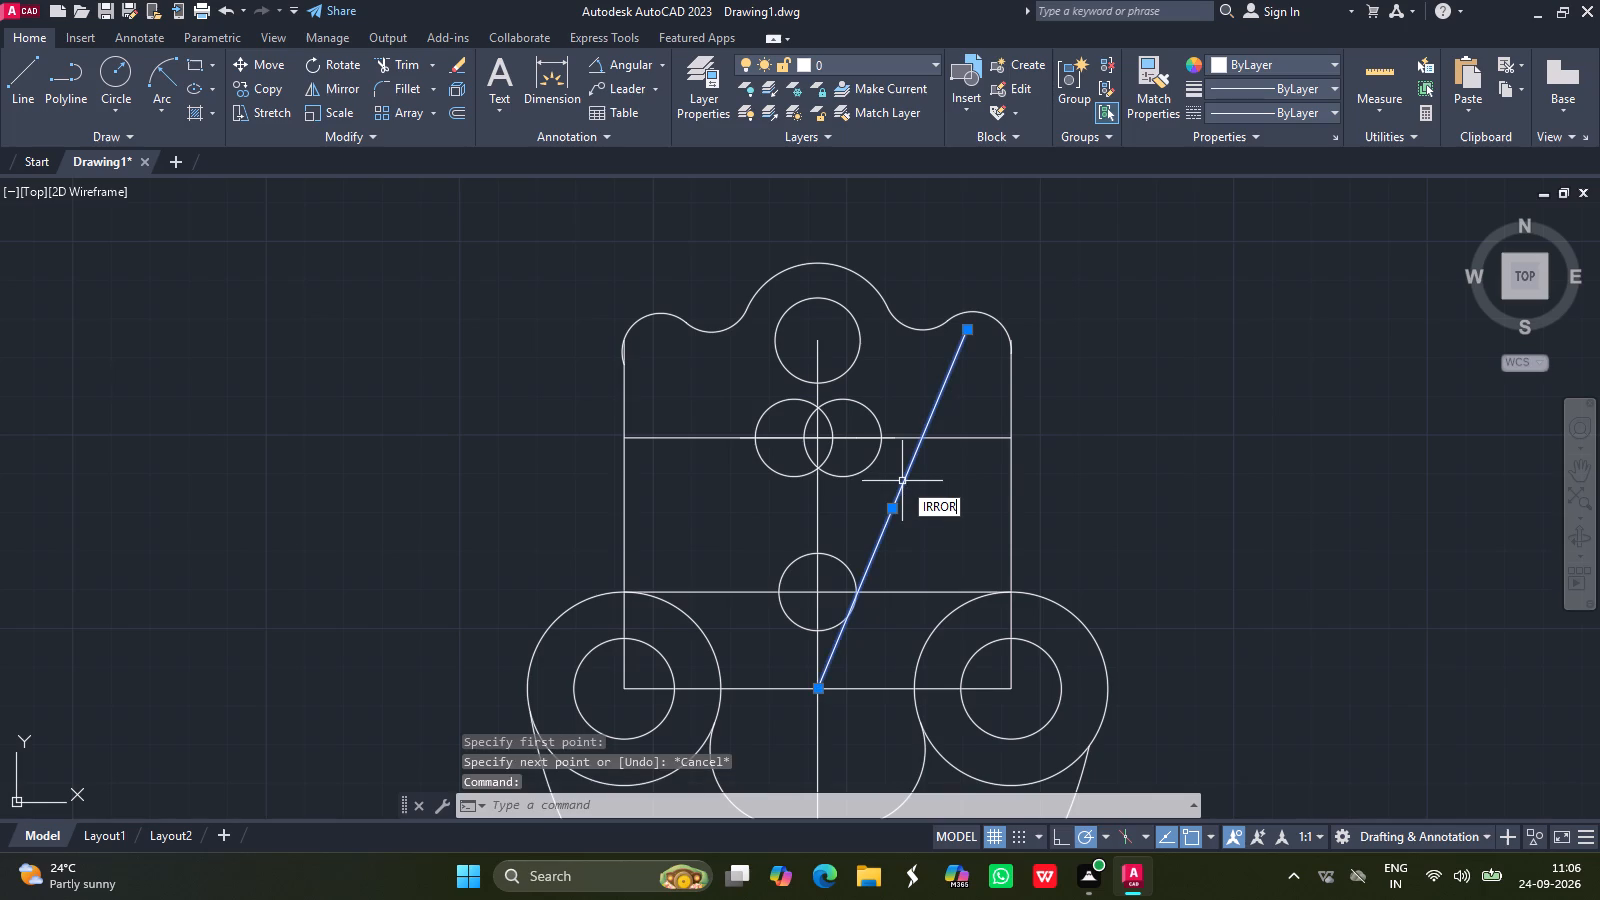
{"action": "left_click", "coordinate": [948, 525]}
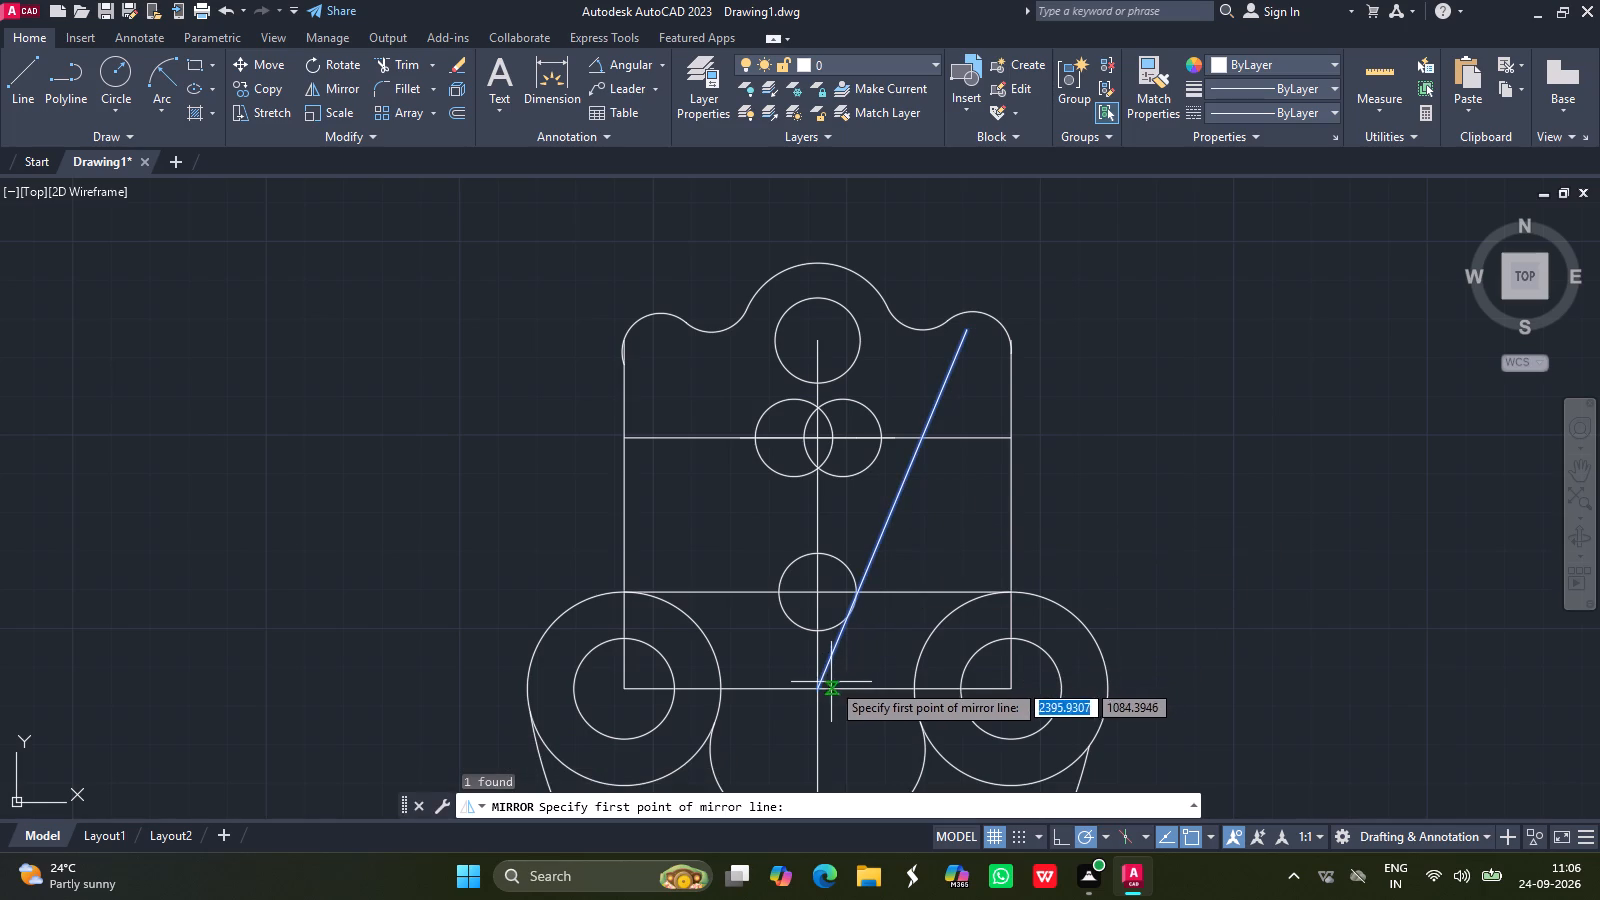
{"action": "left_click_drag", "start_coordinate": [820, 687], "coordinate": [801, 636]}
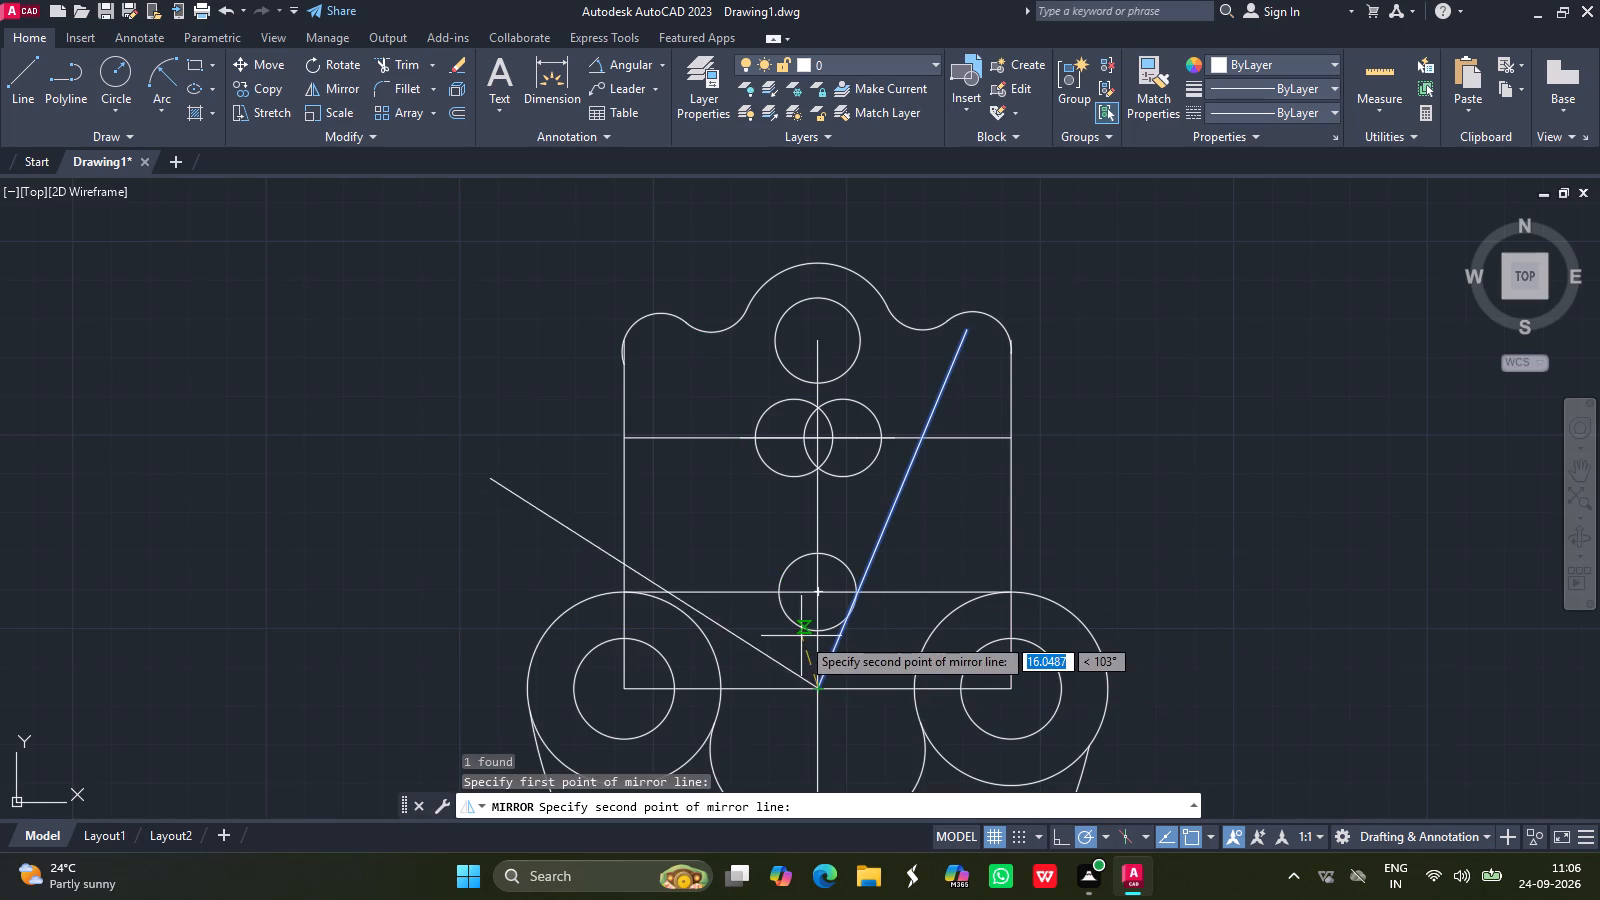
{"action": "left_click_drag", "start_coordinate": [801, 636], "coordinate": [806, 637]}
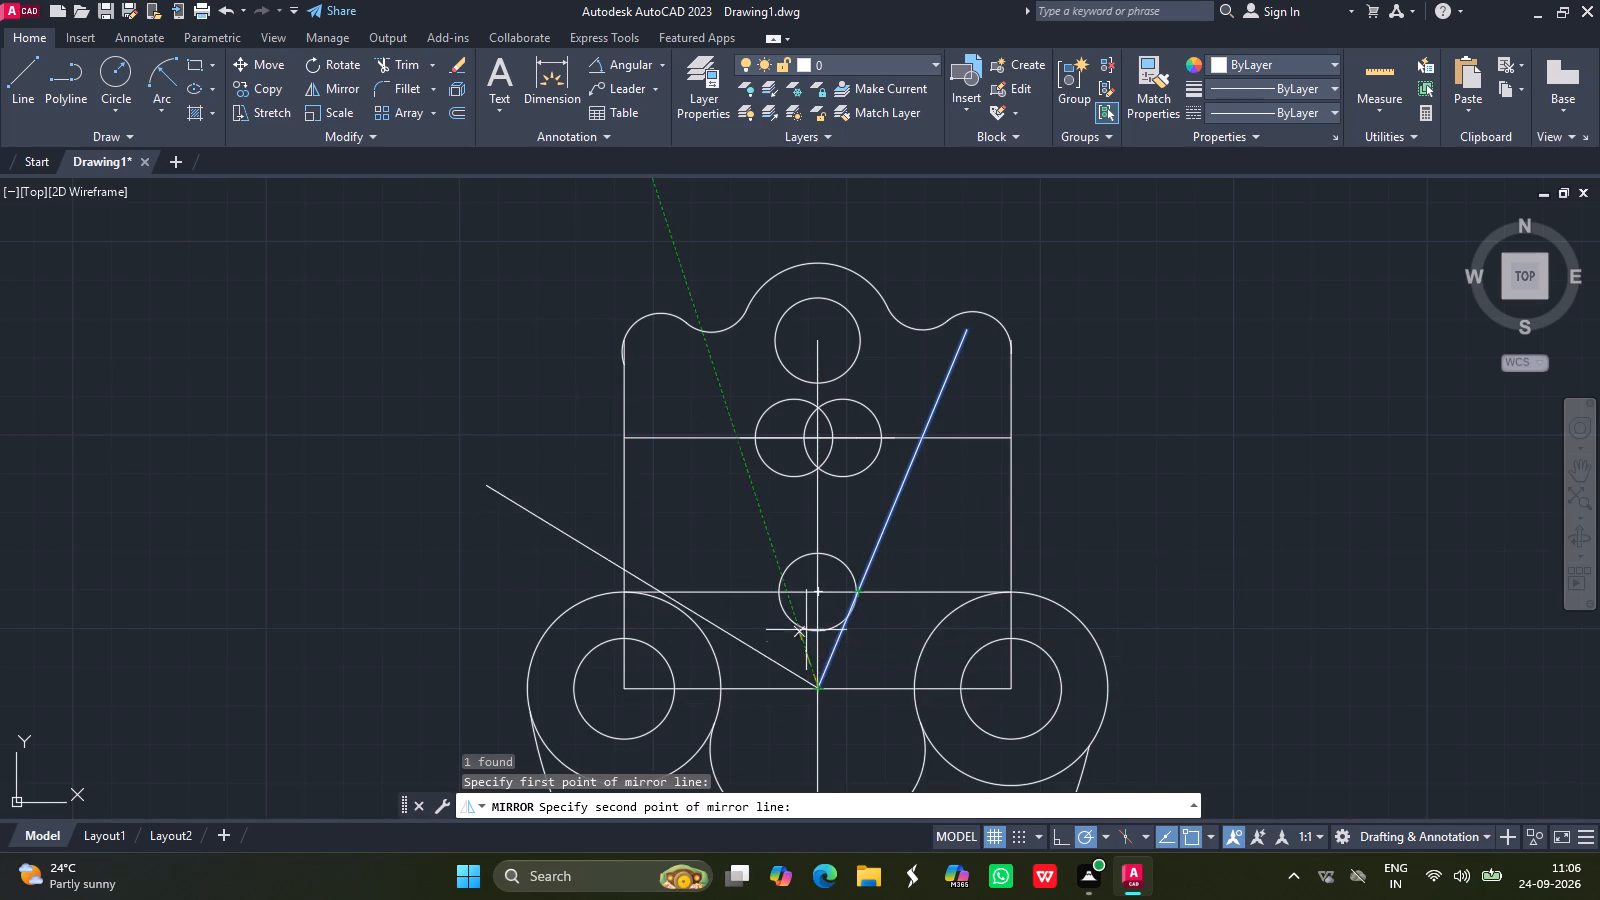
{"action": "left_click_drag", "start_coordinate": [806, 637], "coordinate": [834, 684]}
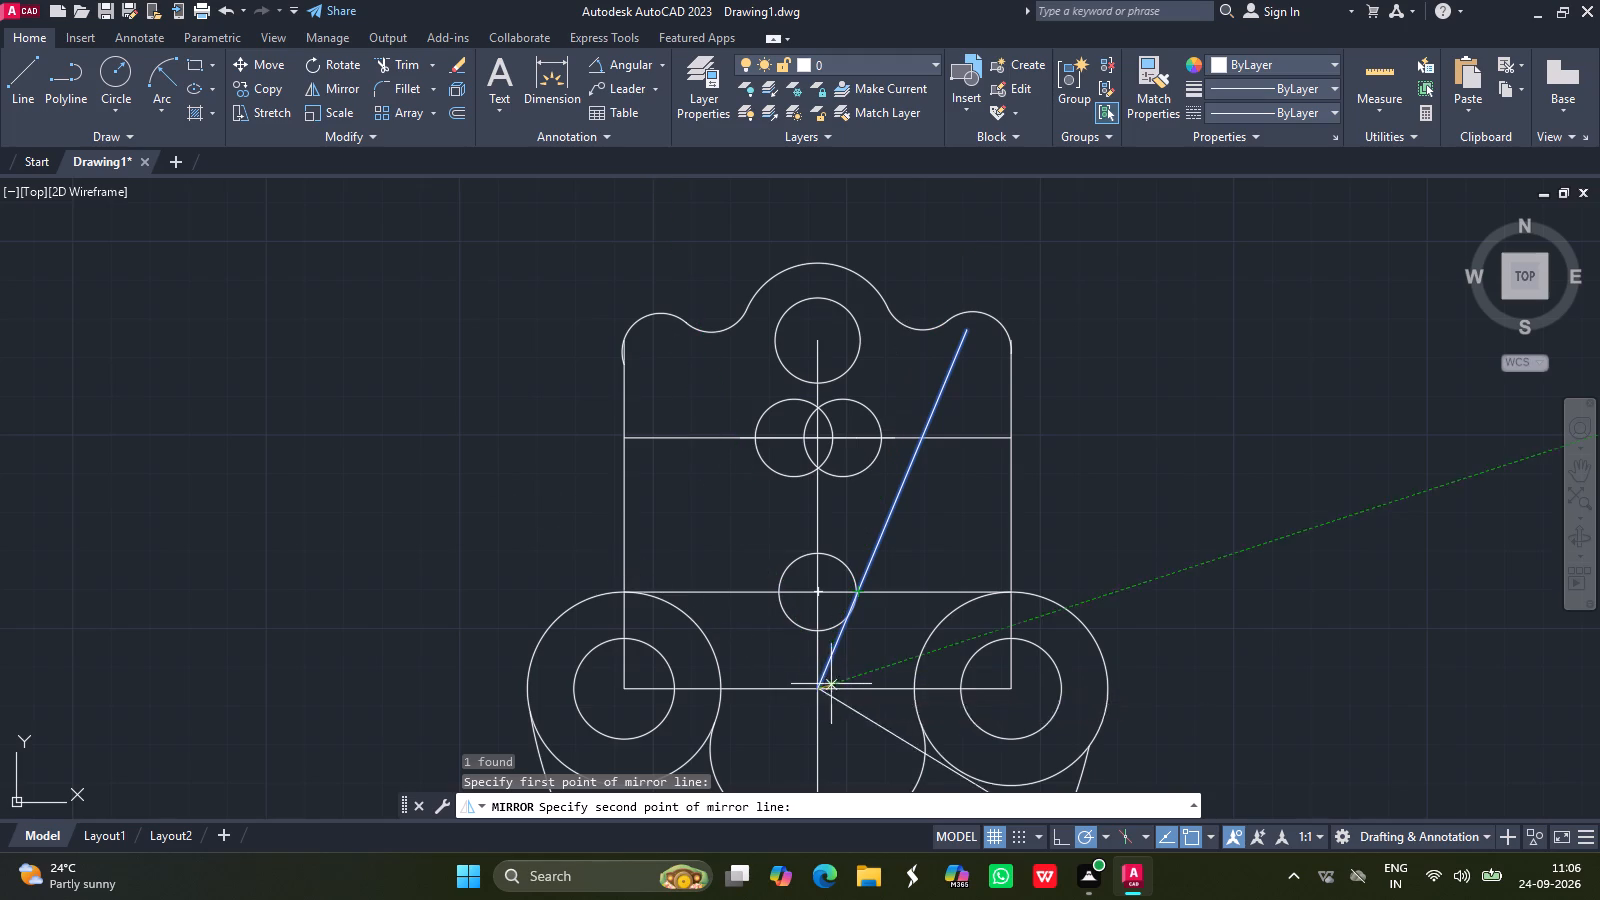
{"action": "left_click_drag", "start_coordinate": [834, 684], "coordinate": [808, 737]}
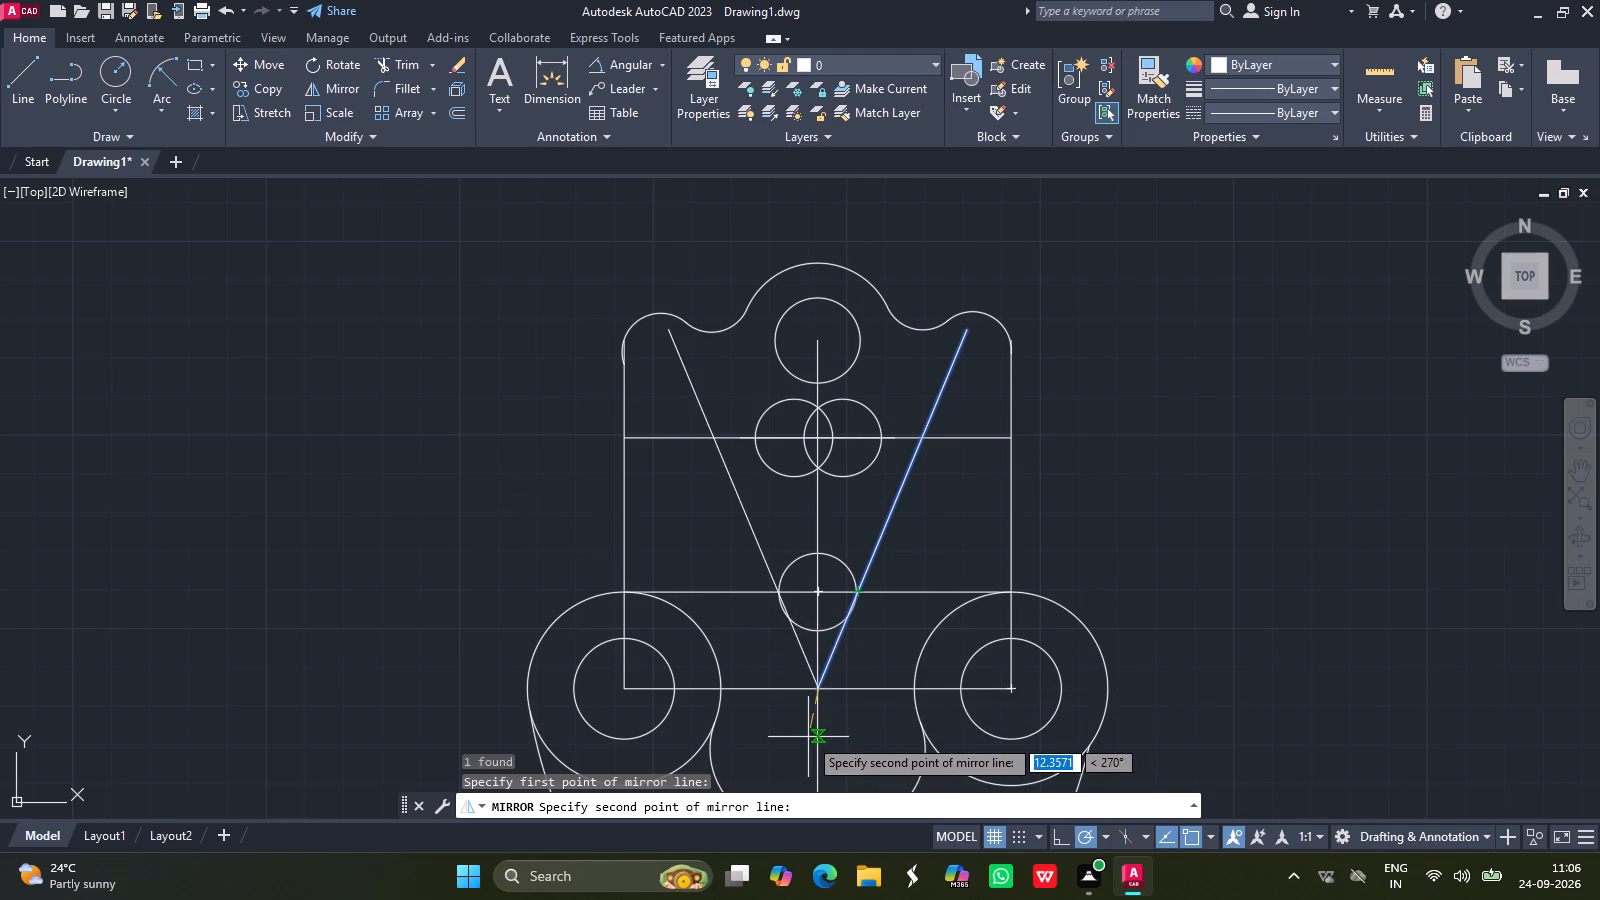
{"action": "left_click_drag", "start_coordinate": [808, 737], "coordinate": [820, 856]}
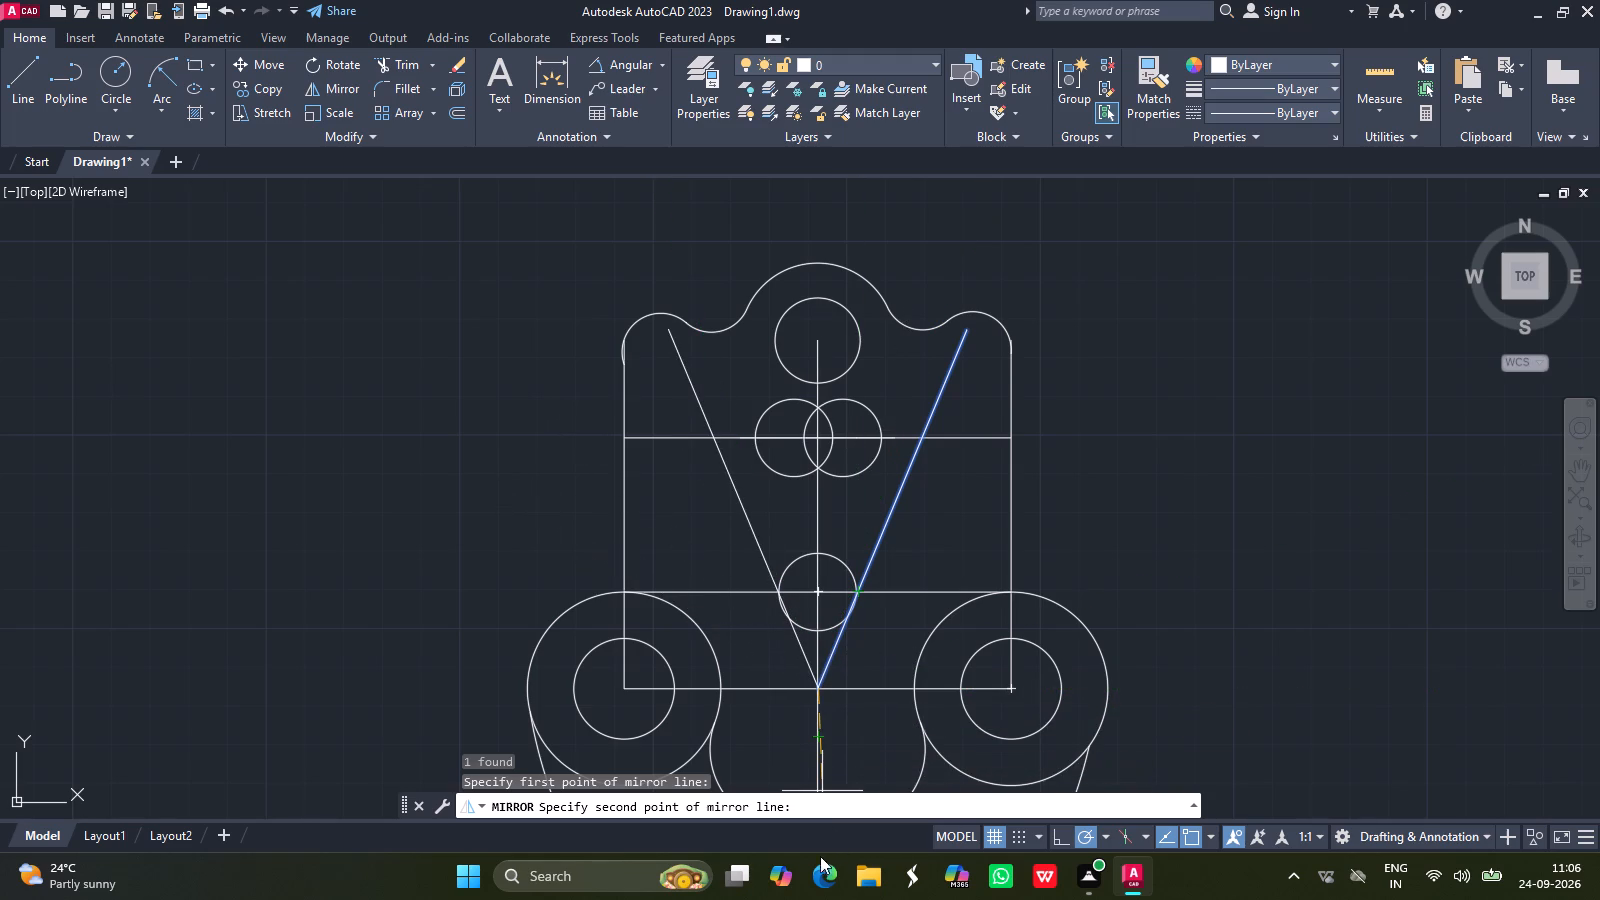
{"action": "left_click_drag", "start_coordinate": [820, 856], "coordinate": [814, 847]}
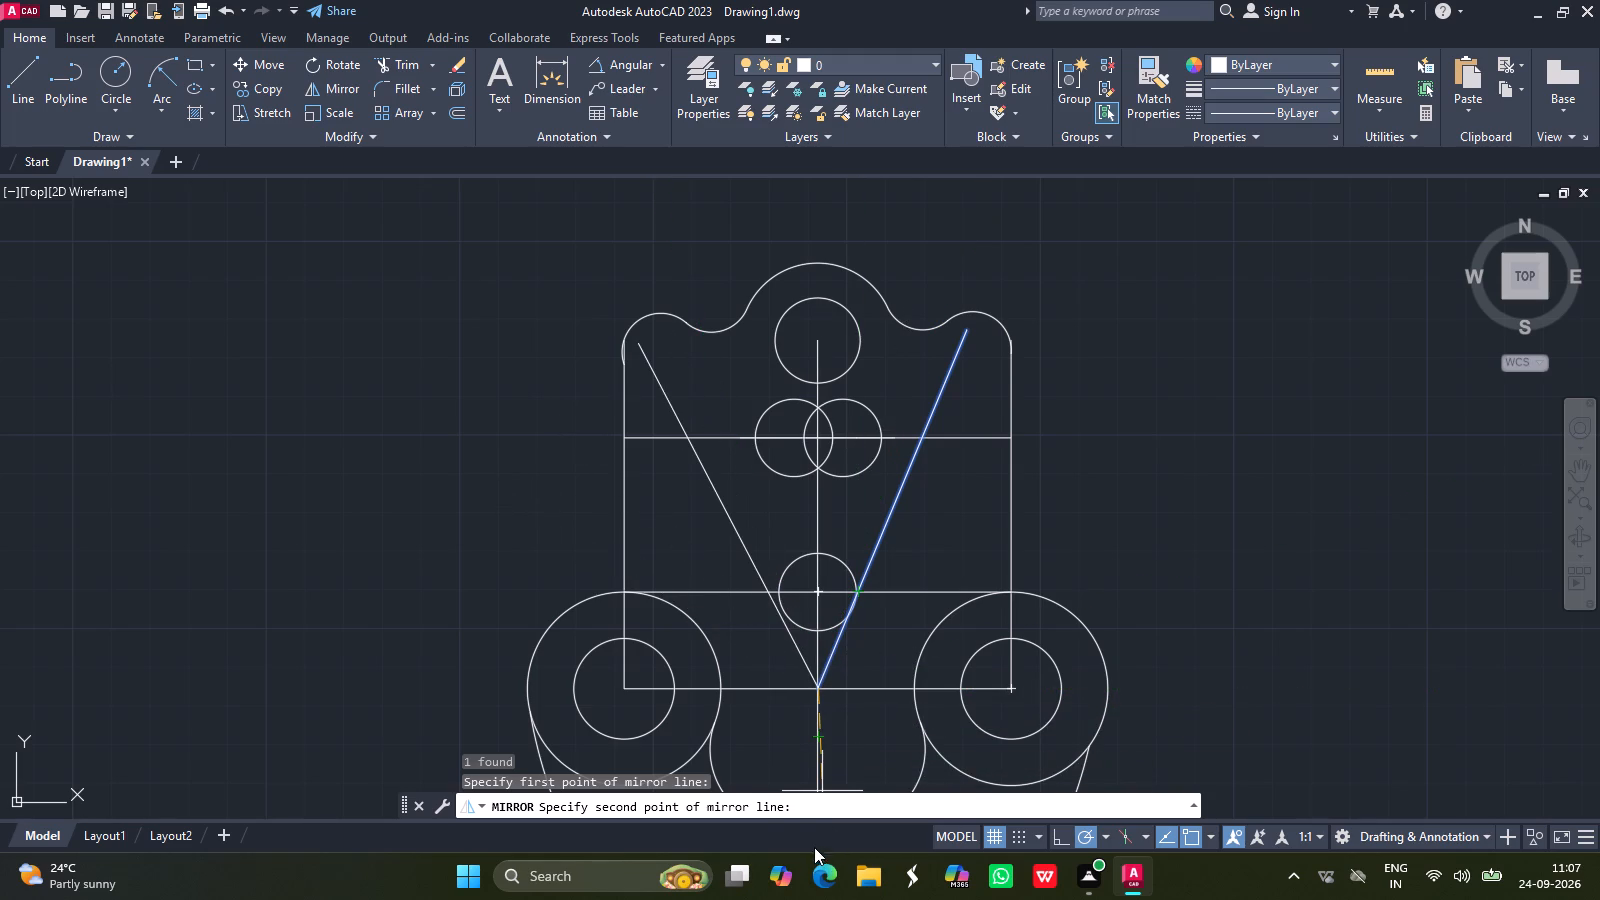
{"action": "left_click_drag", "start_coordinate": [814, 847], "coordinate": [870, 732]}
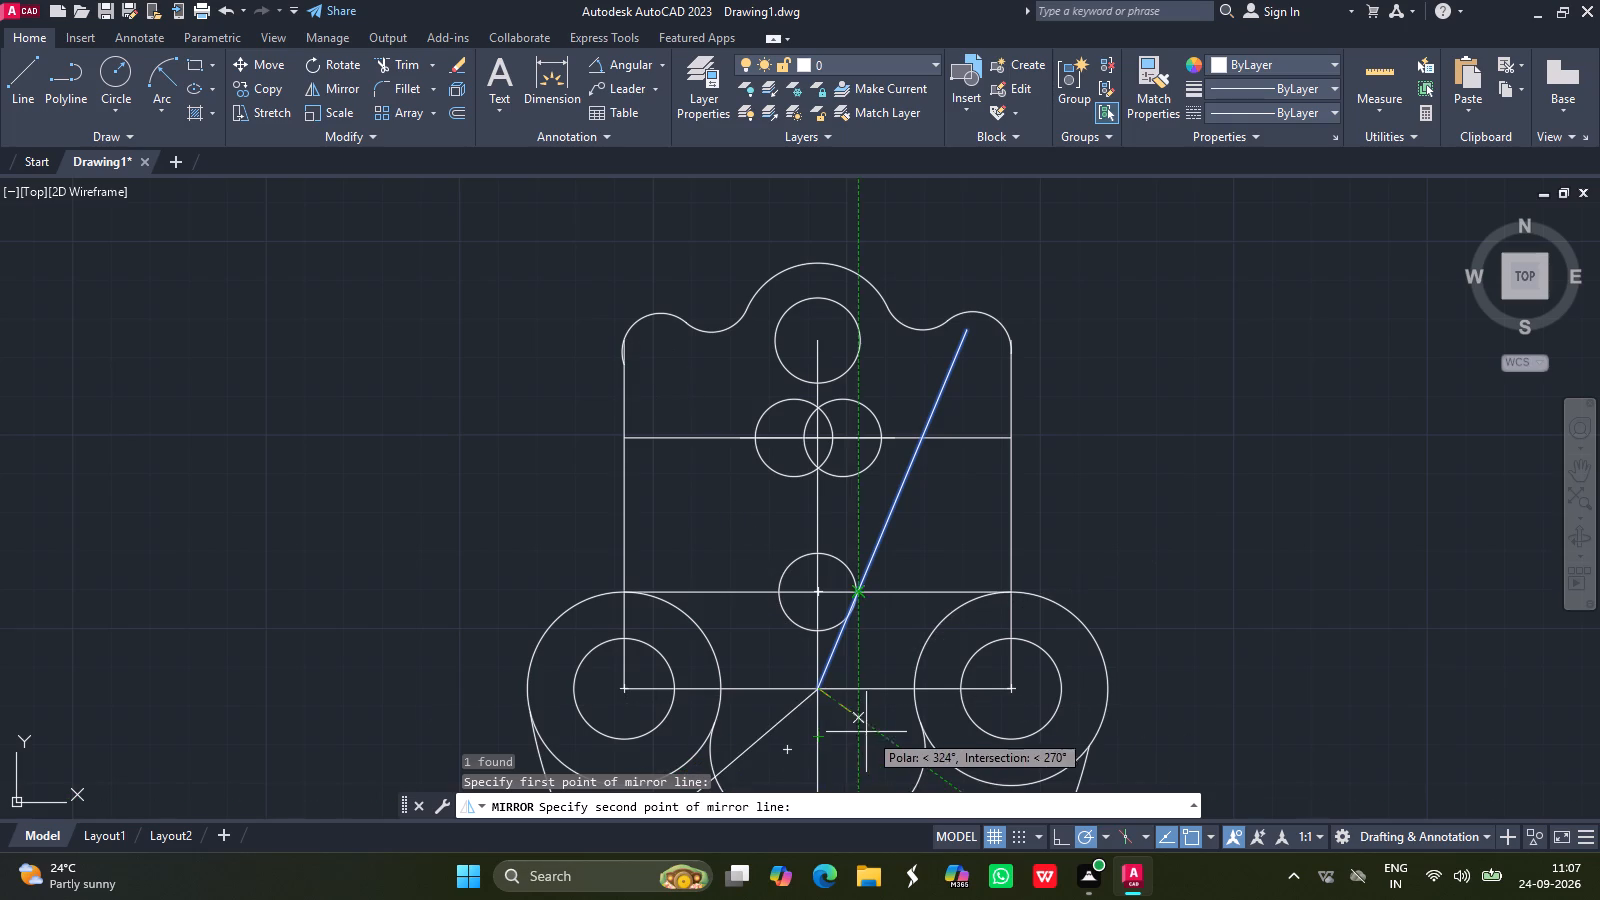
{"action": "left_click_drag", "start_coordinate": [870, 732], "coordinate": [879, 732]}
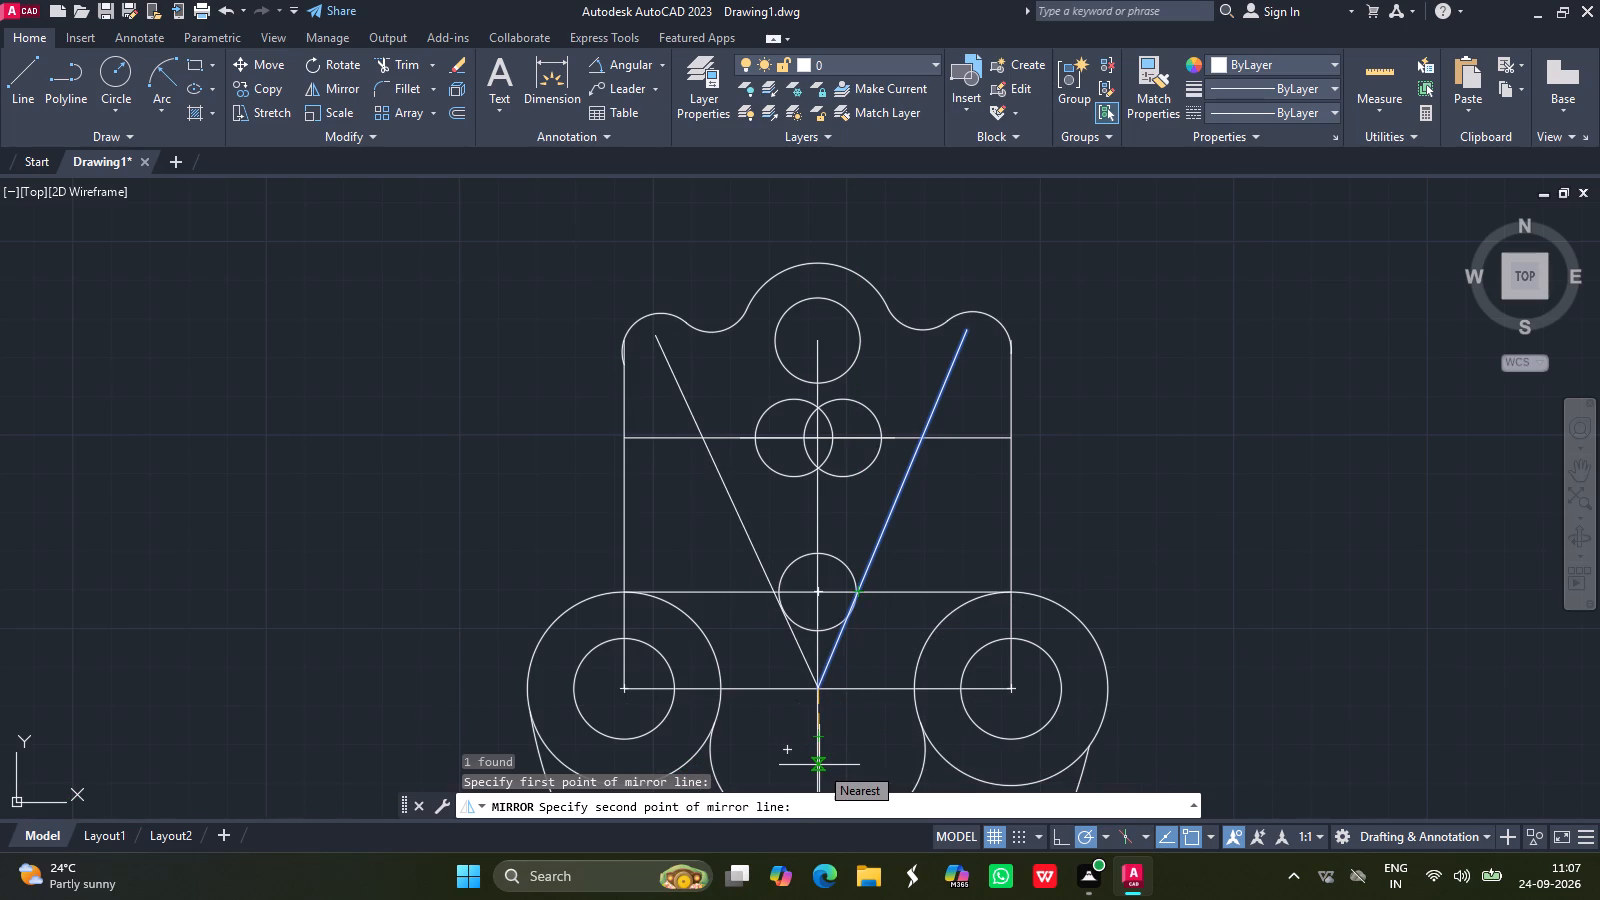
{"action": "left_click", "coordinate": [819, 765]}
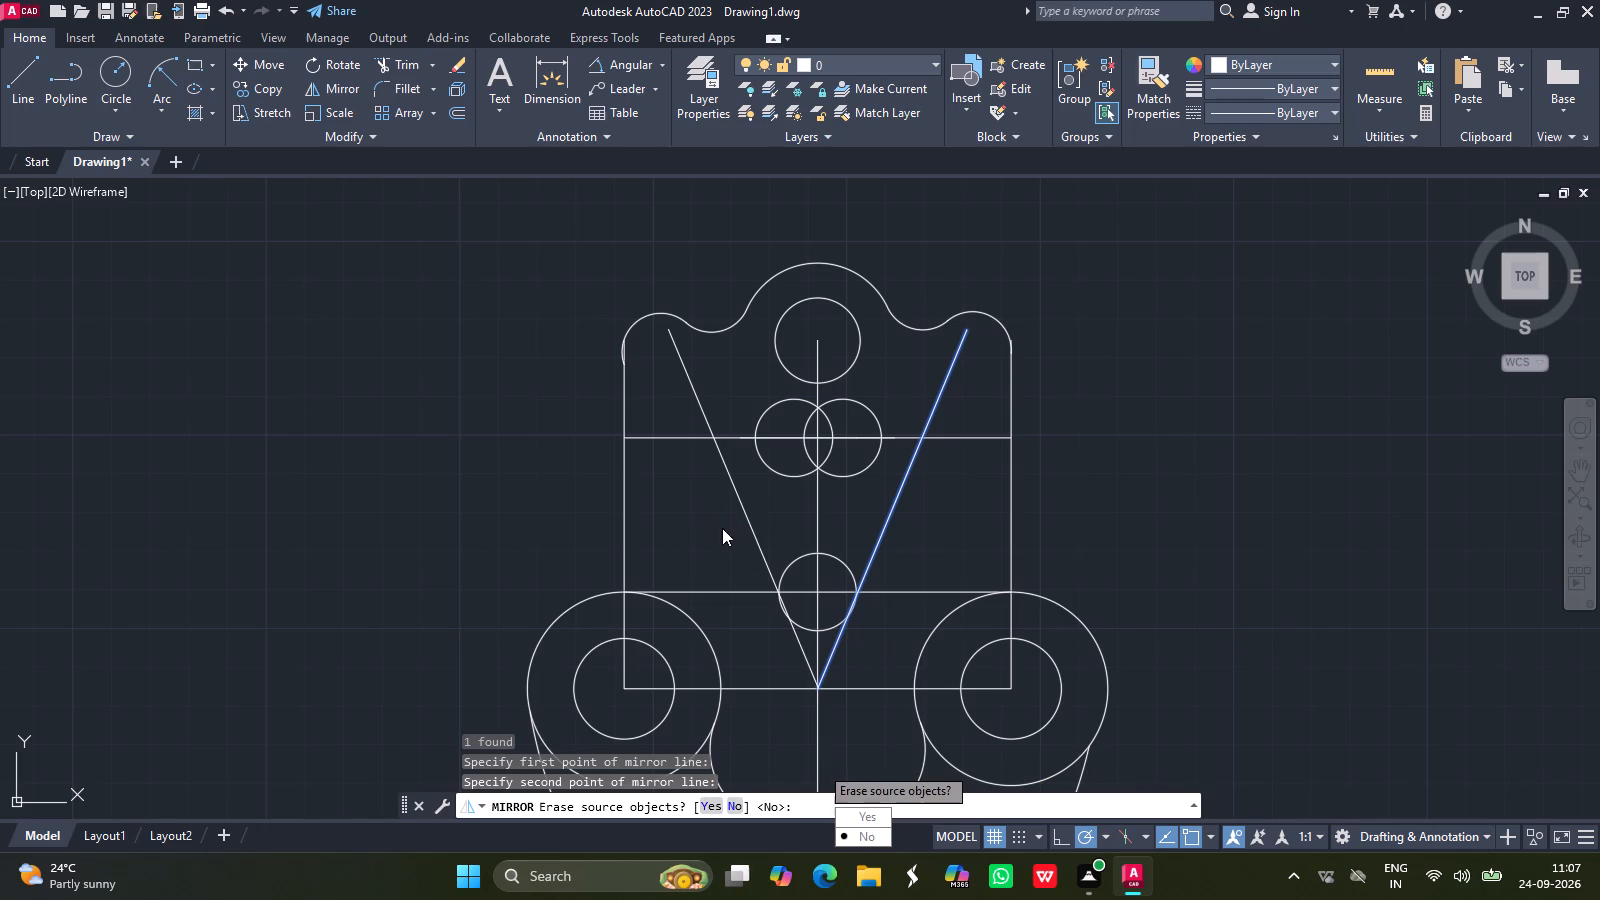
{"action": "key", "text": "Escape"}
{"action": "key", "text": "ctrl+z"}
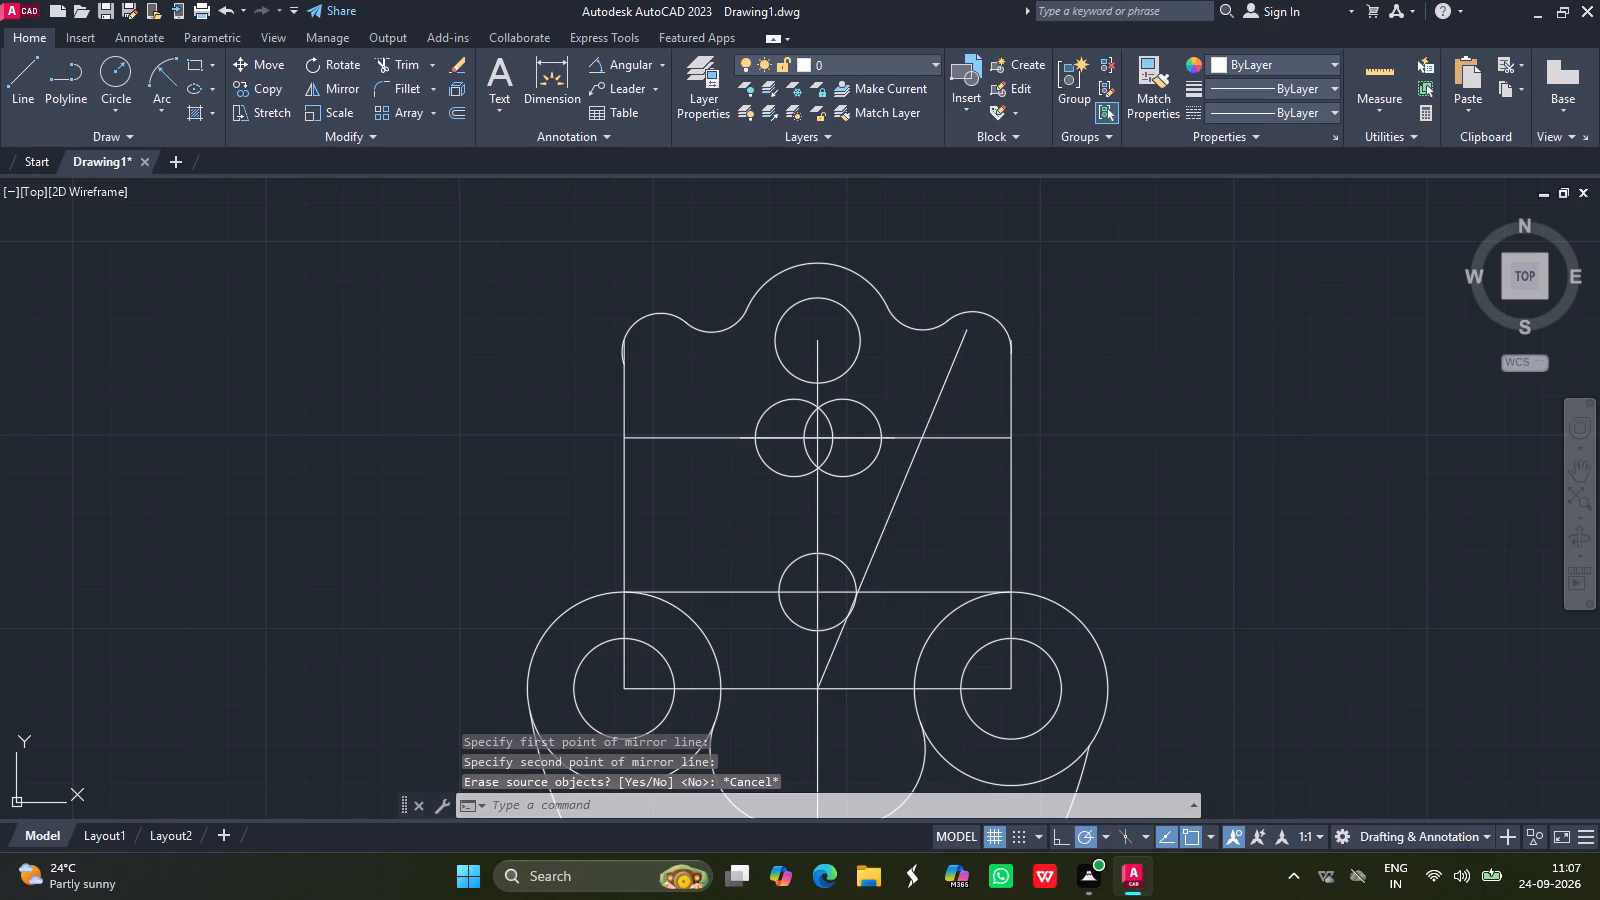
Mirror the slanted line about the part's vertical centre line, keeping the original, to form a V.
{"action": "left_click", "coordinate": [898, 501]}
{"action": "type", "text": "mirr"}
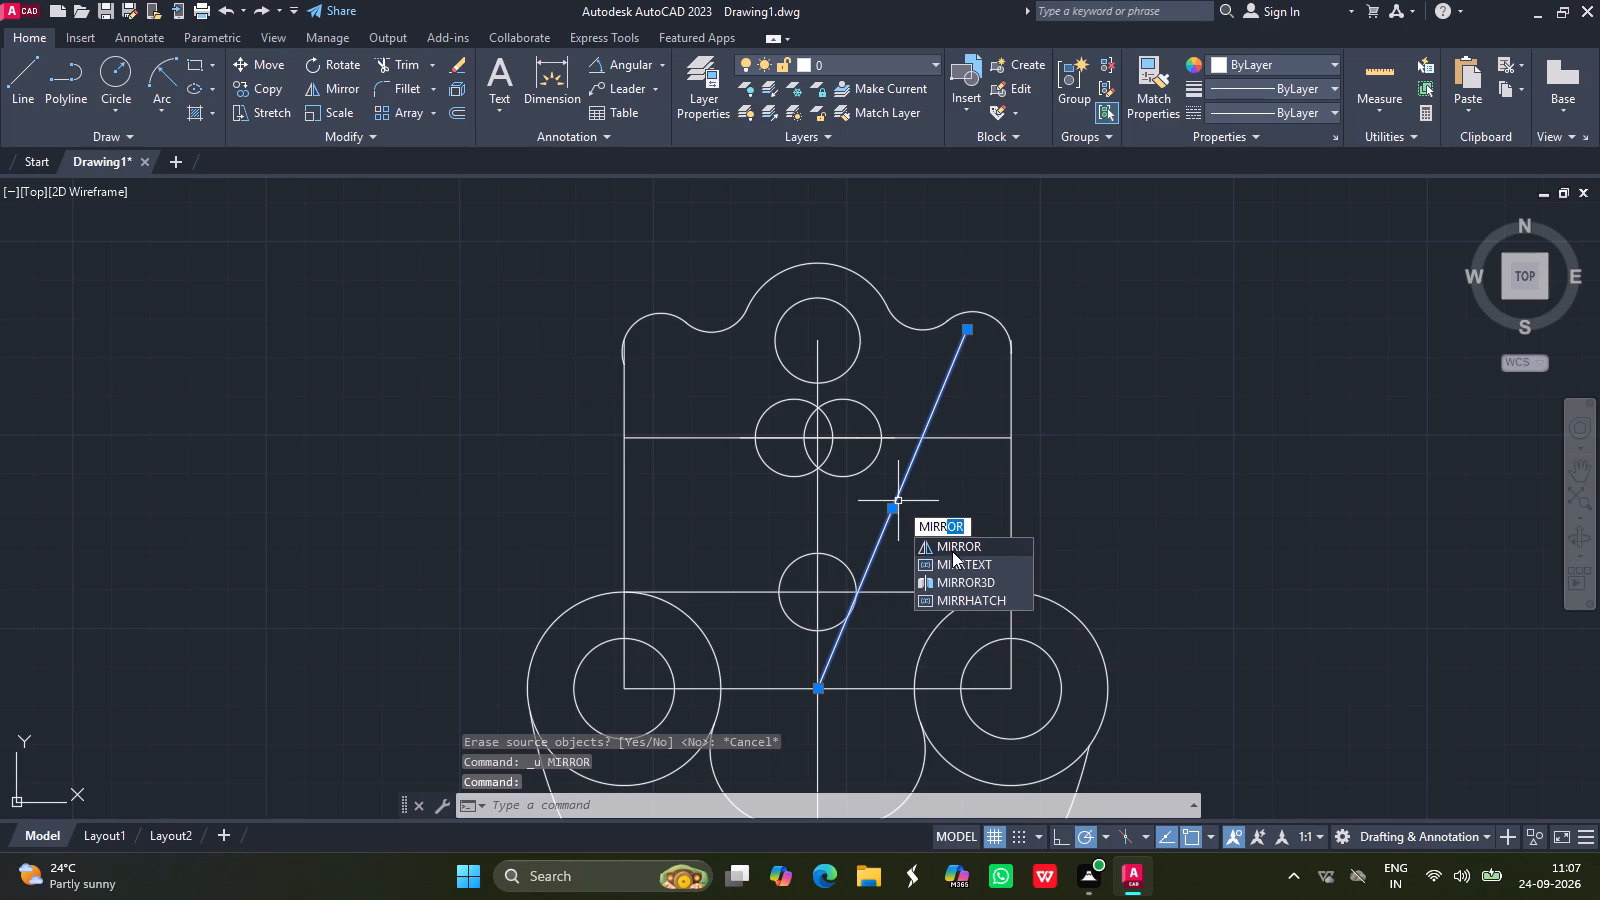
{"action": "left_click", "coordinate": [952, 551]}
{"action": "left_click", "coordinate": [817, 690]}
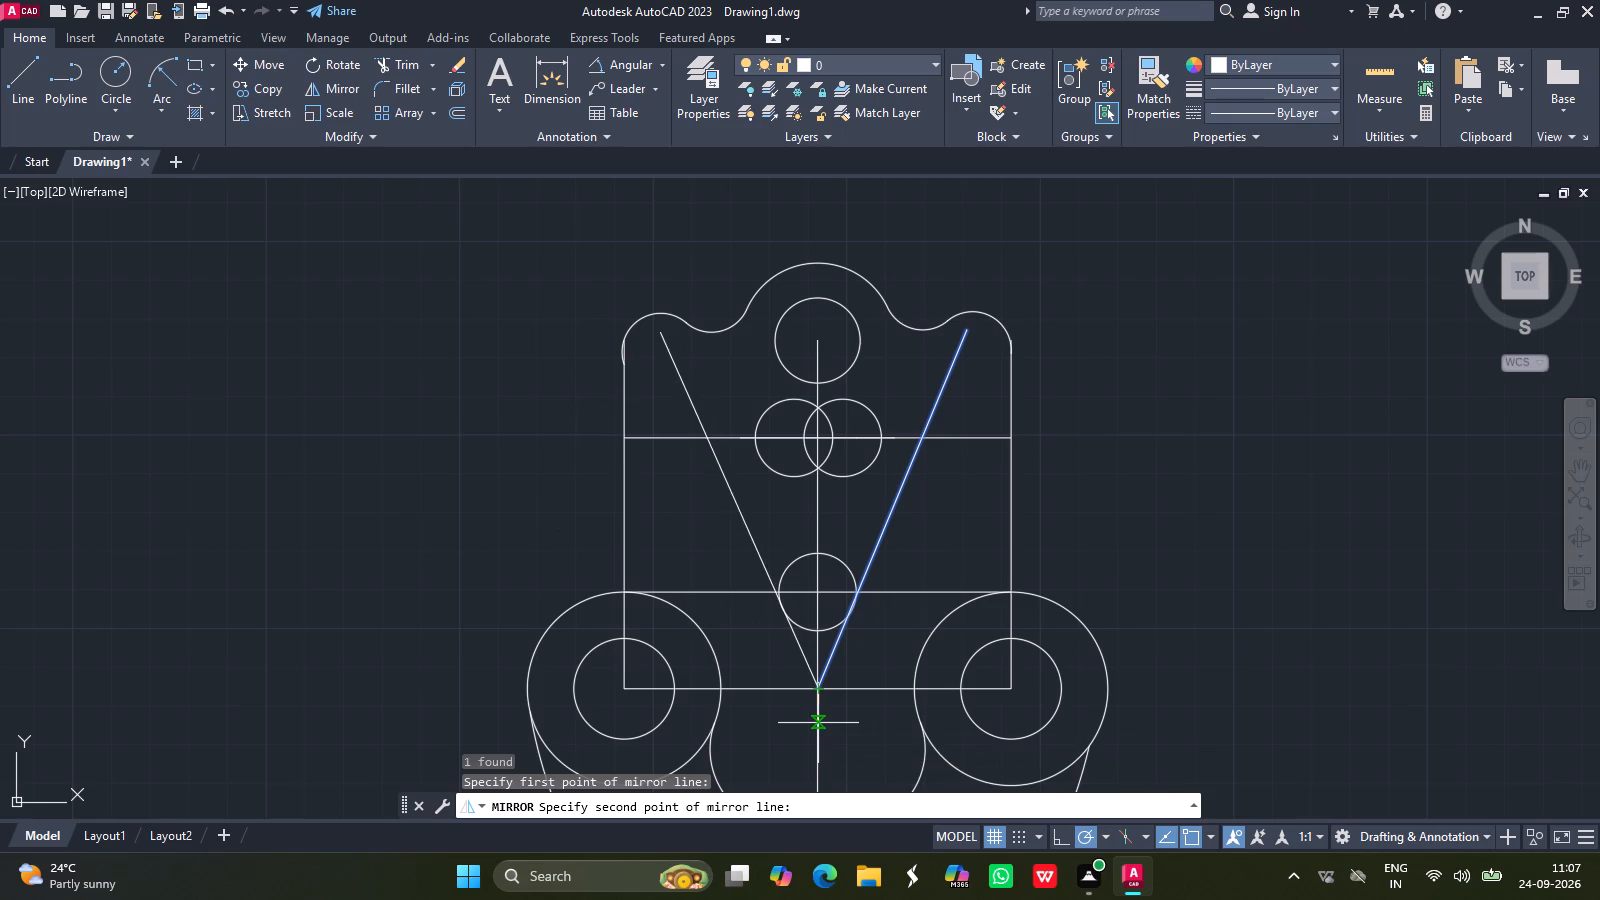
{"action": "left_click", "coordinate": [818, 723]}
{"action": "key", "text": "Return"}
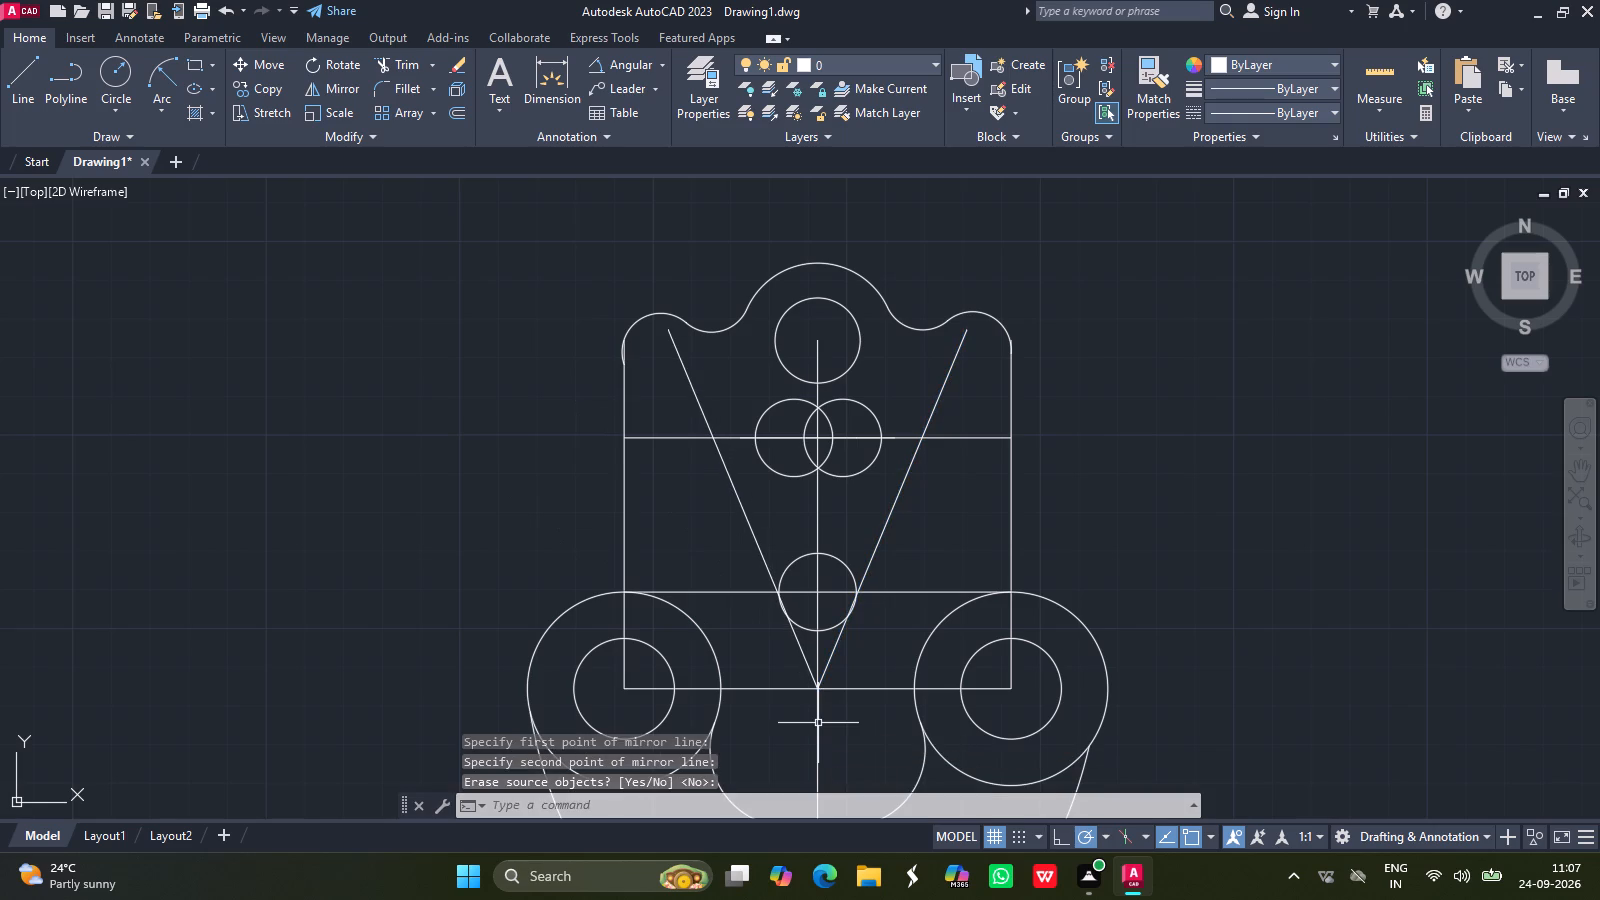
{"action": "key", "text": "Escape"}
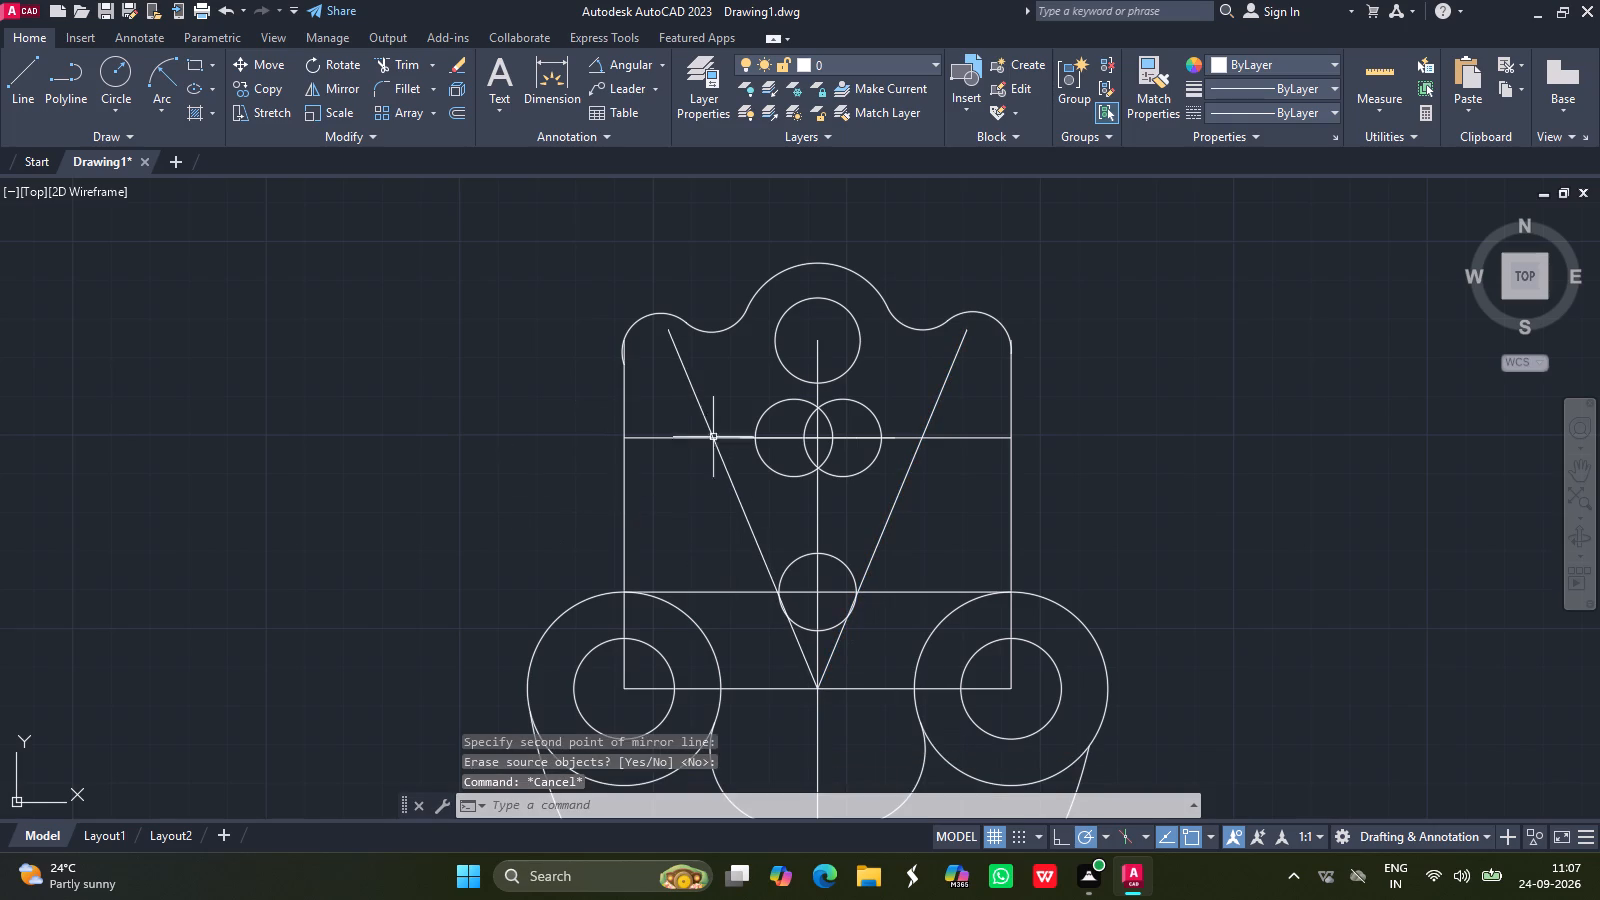
Move the left upper slot circle outward so its left quadrant meets the left slanted line on the horizontal line.
{"action": "left_click", "coordinate": [776, 406]}
{"action": "type", "text": "move"}
{"action": "key", "text": "Return"}
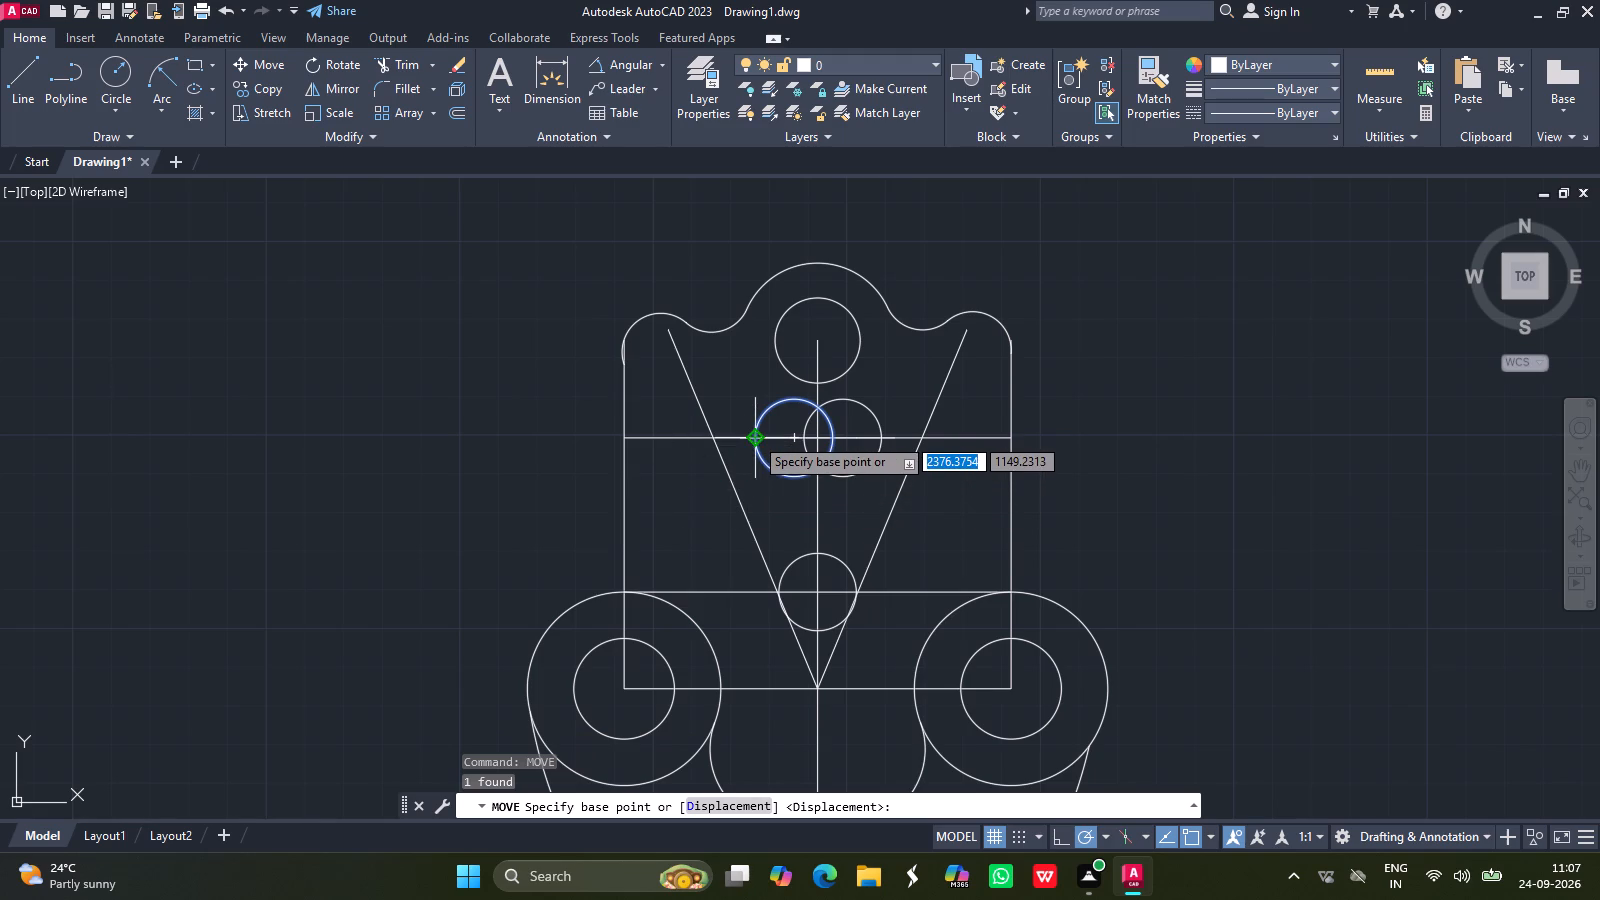
{"action": "left_click_drag", "start_coordinate": [754, 436], "coordinate": [717, 438]}
{"action": "left_click", "coordinate": [717, 438]}
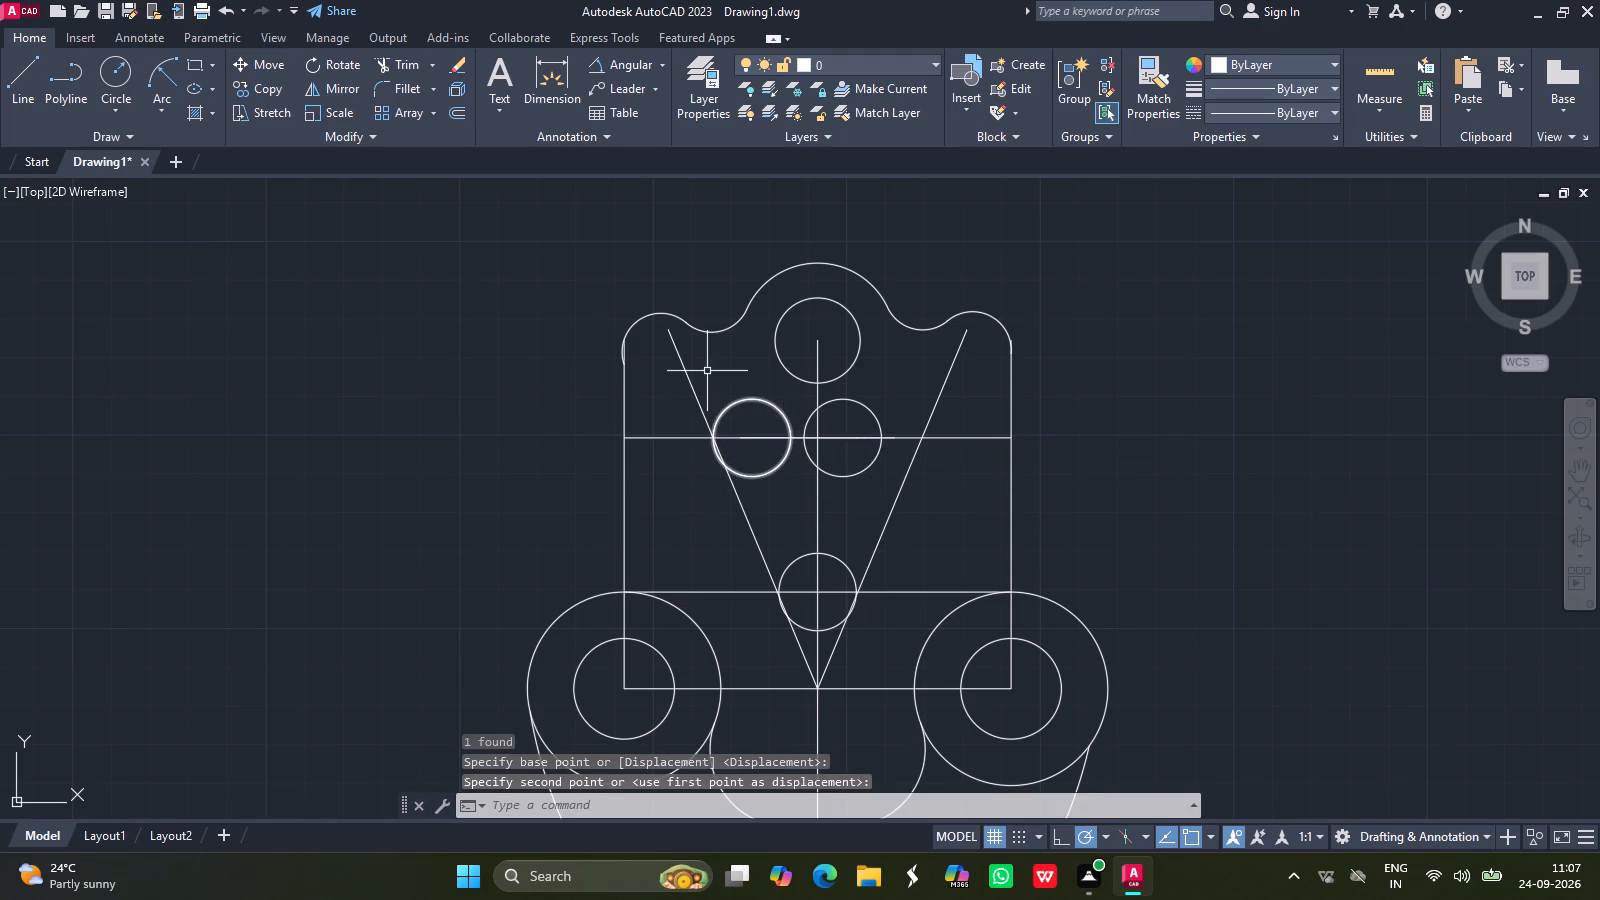
Move the right upper slot circle outward so its right quadrant meets the right slanted line on the horizontal line.
{"action": "left_click", "coordinate": [866, 407]}
{"action": "type", "text": "move"}
{"action": "key", "text": "Return"}
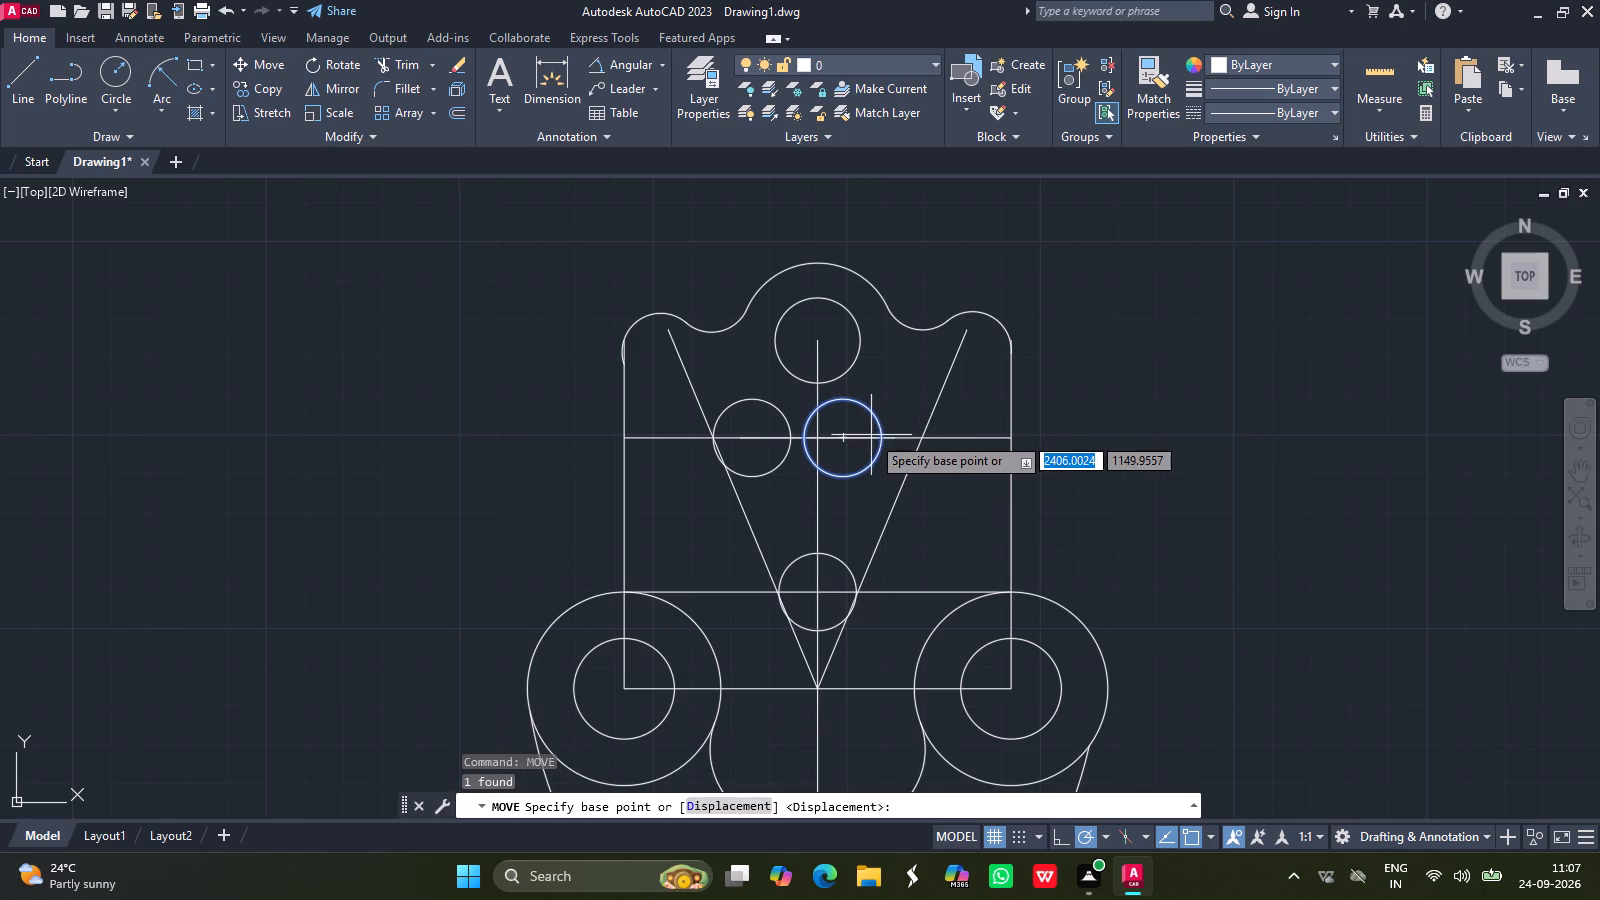
{"action": "left_click_drag", "start_coordinate": [887, 438], "coordinate": [891, 439]}
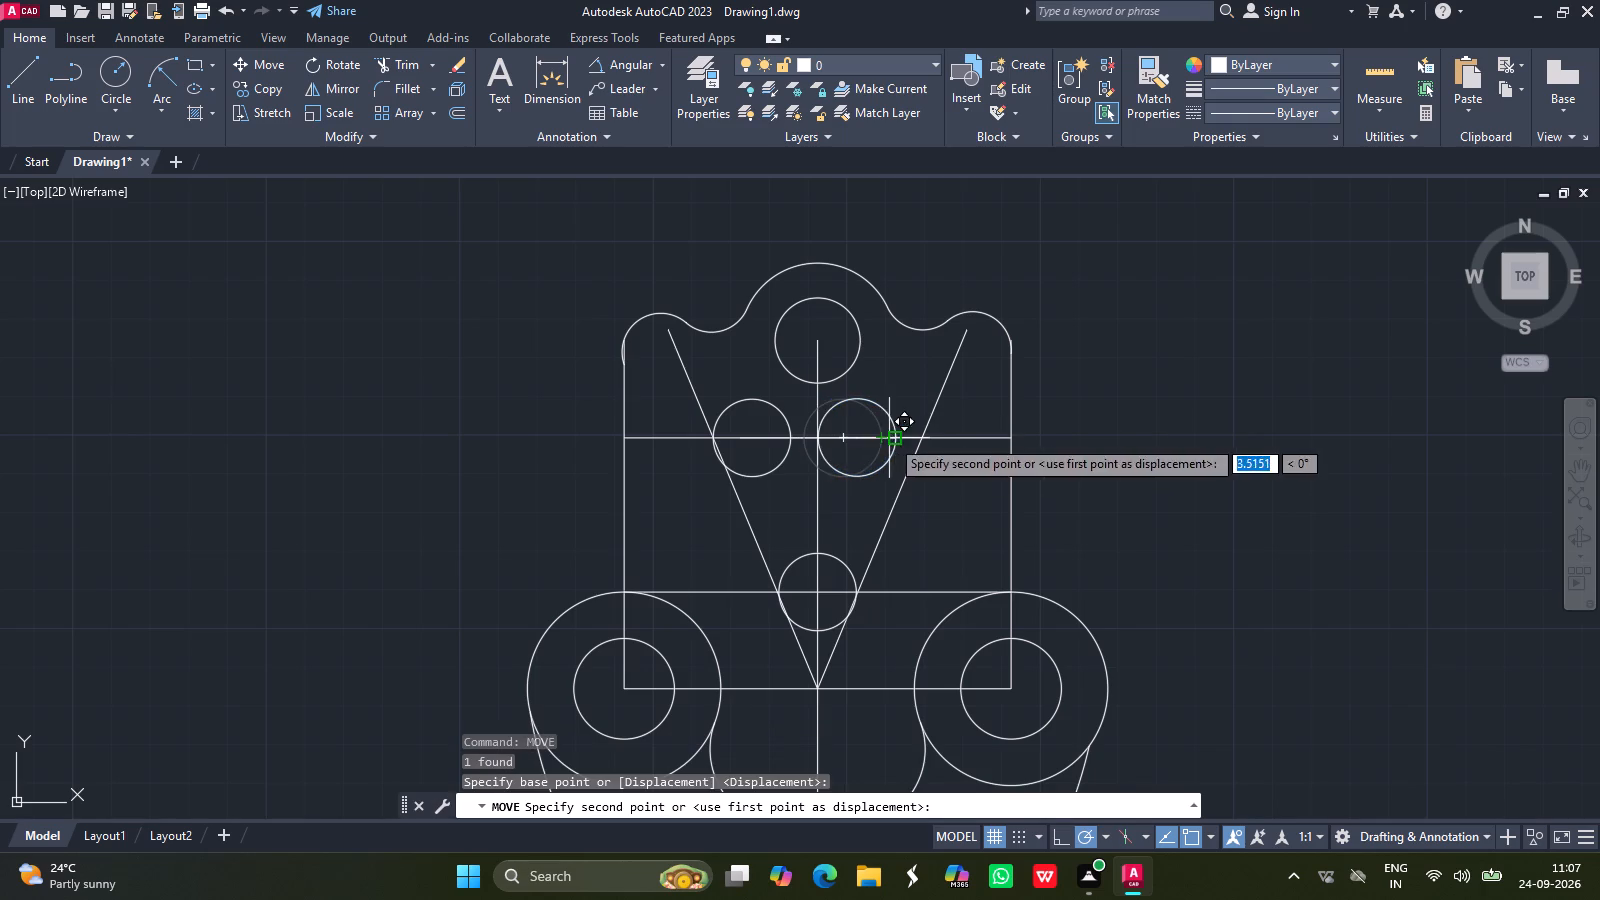
{"action": "left_click_drag", "start_coordinate": [891, 439], "coordinate": [918, 440]}
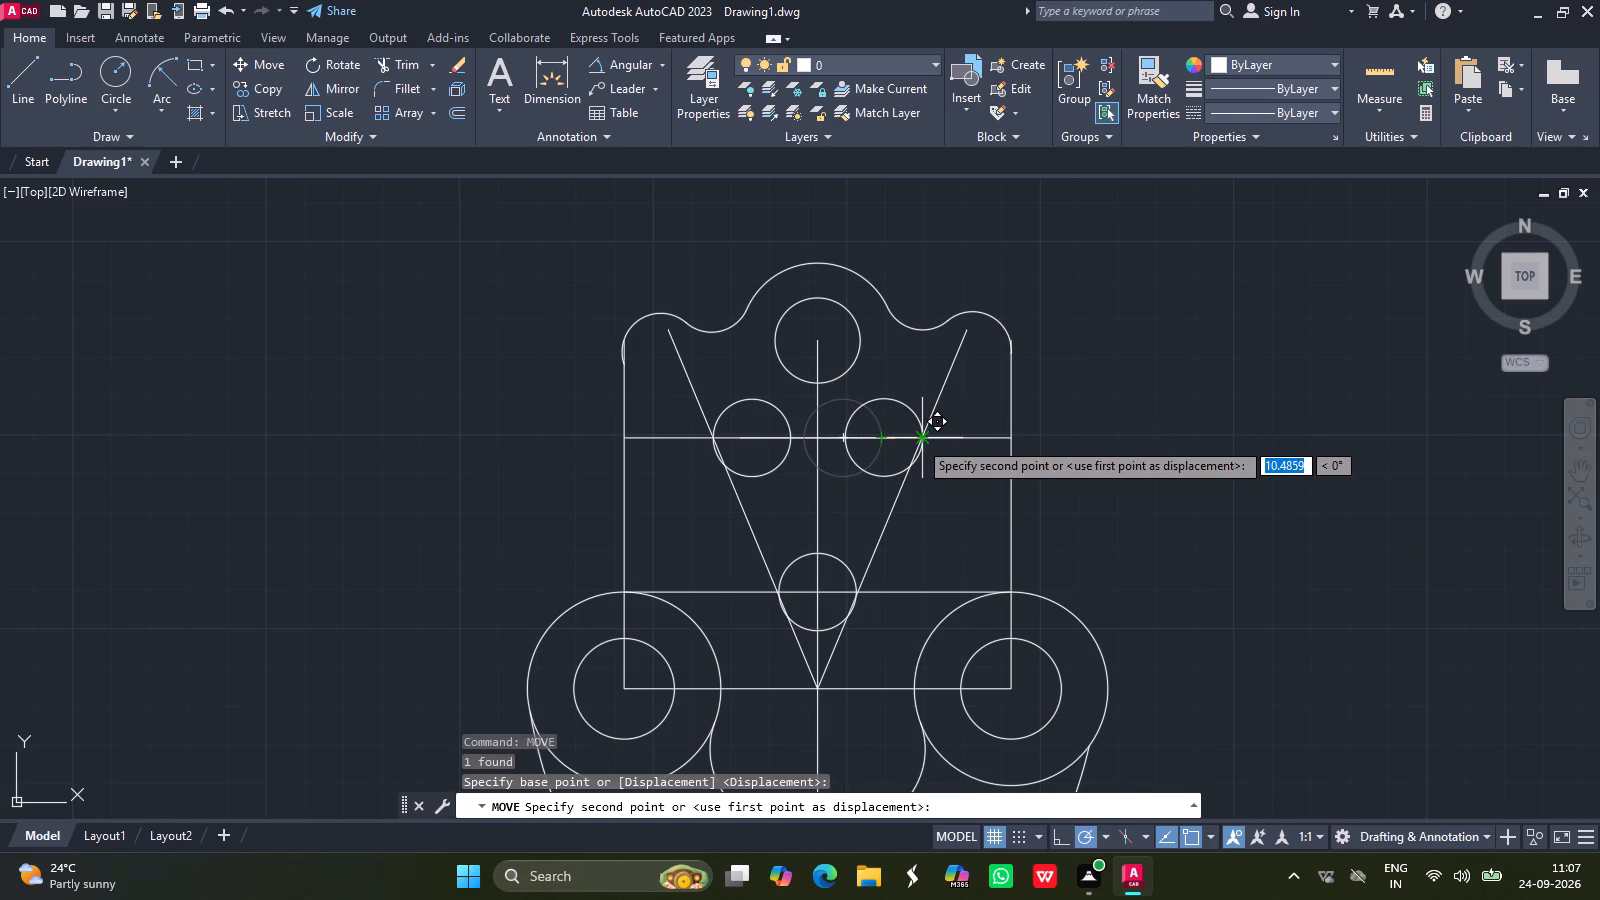
{"action": "left_click_drag", "start_coordinate": [918, 440], "coordinate": [917, 438]}
{"action": "left_click", "coordinate": [917, 438]}
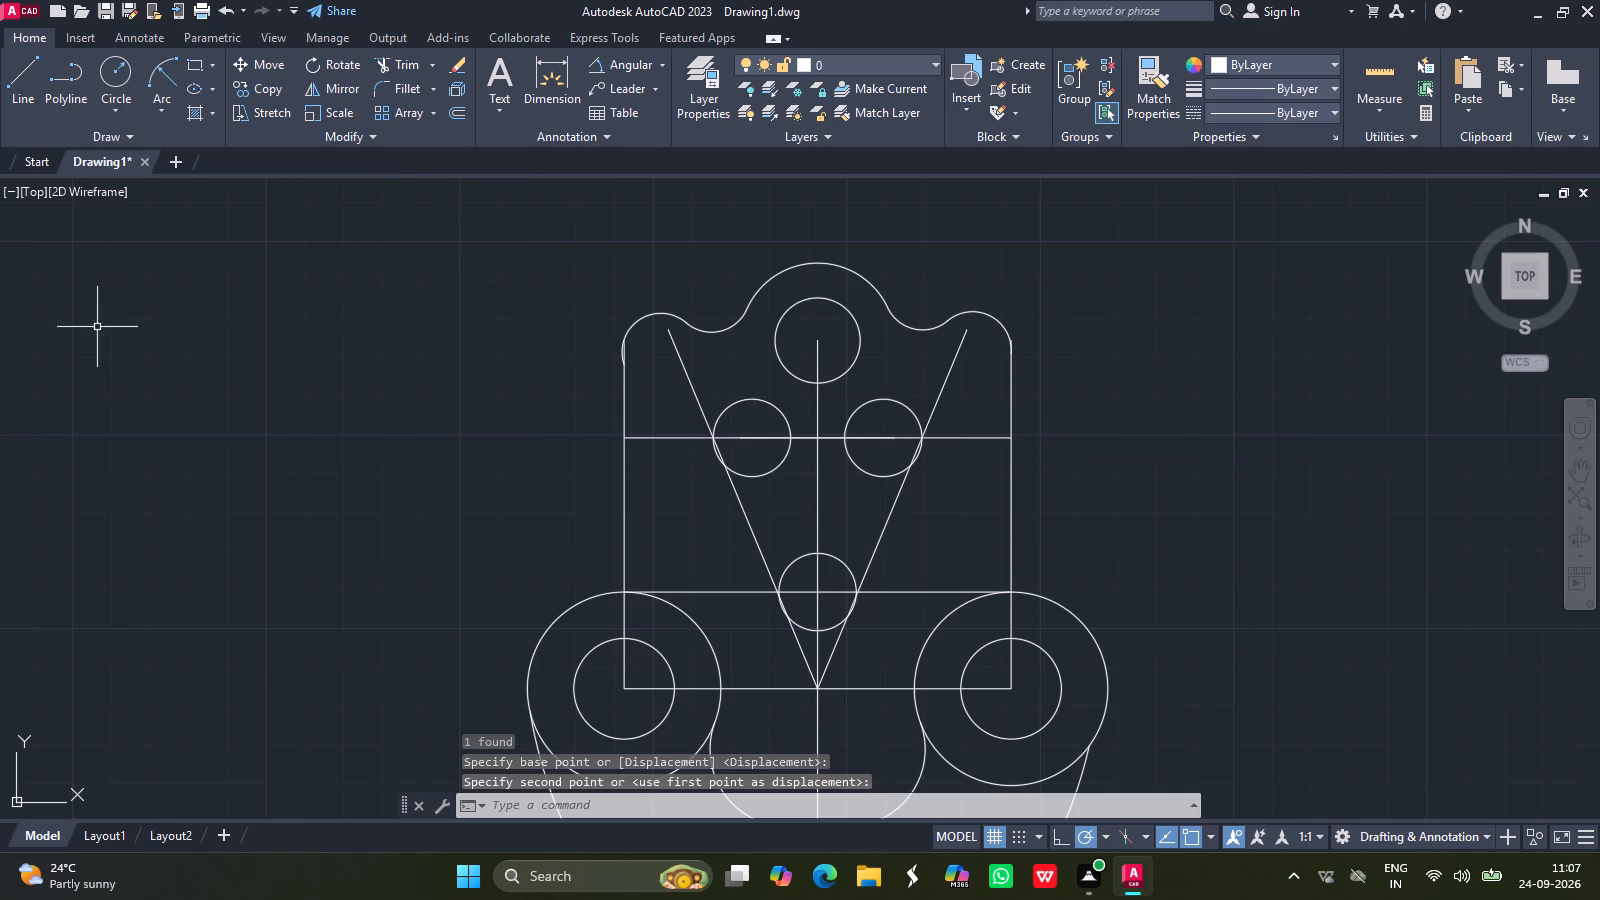
Draw a horizontal line joining the top quadrants of the two upper slot circles.
{"action": "left_click", "coordinate": [33, 68]}
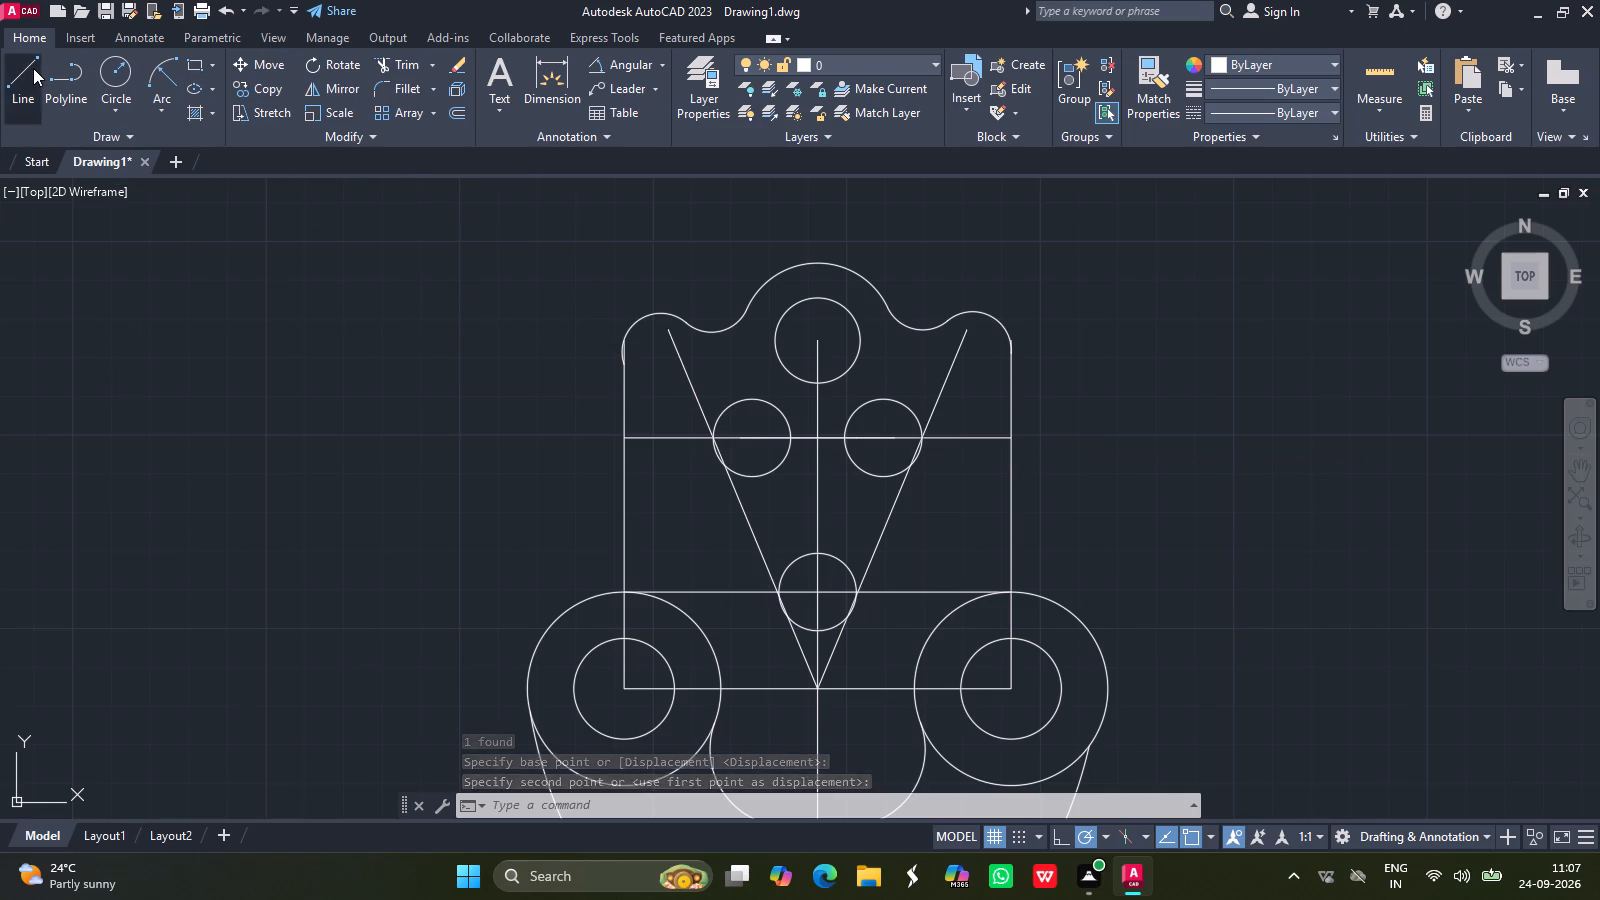
{"action": "left_click_drag", "start_coordinate": [750, 404], "coordinate": [887, 400]}
{"action": "left_click", "coordinate": [887, 400]}
{"action": "key", "text": "Return"}
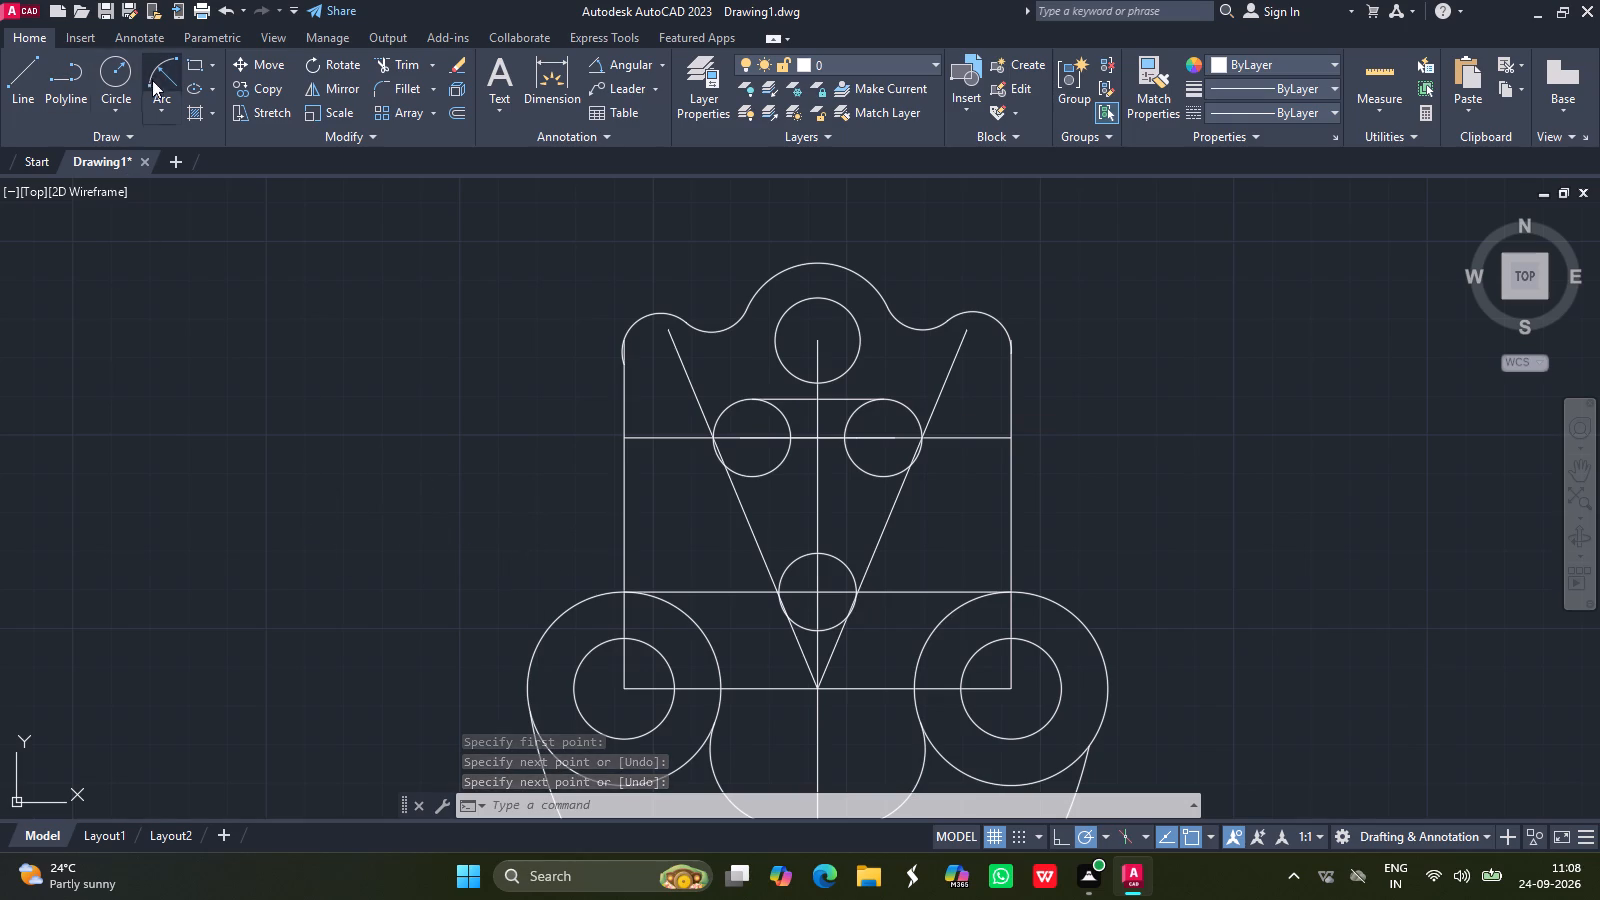
Trim the inner portions of the three slot circles, keeping the two upper corner arcs and the bottom arc.
{"action": "left_click", "coordinate": [398, 65]}
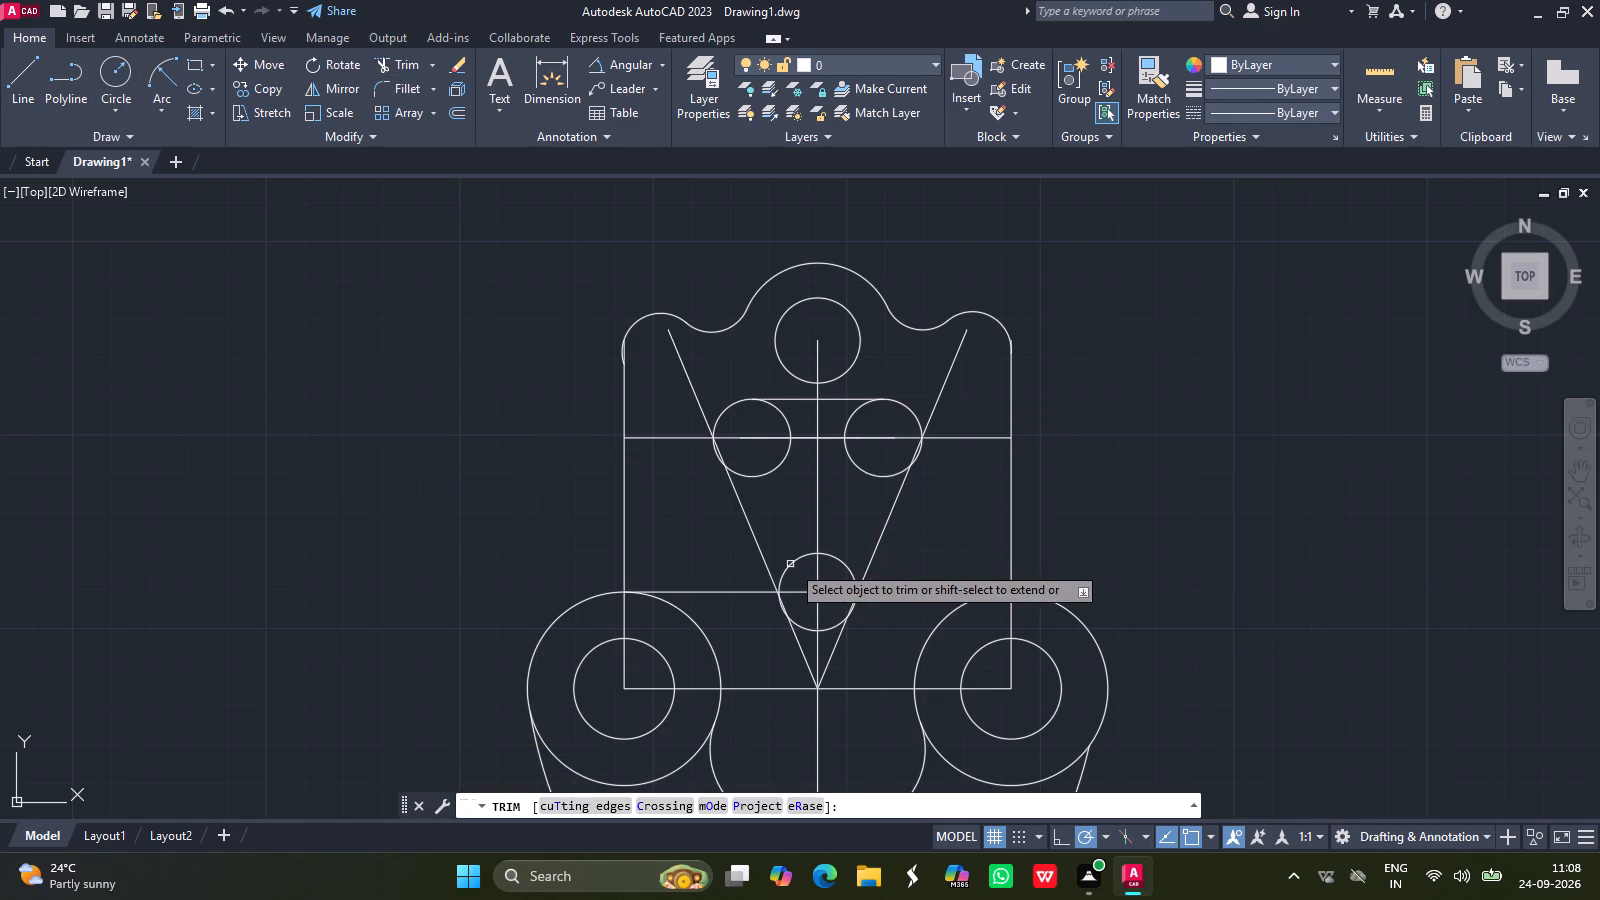
{"action": "left_click", "coordinate": [800, 564]}
{"action": "left_click", "coordinate": [796, 559]}
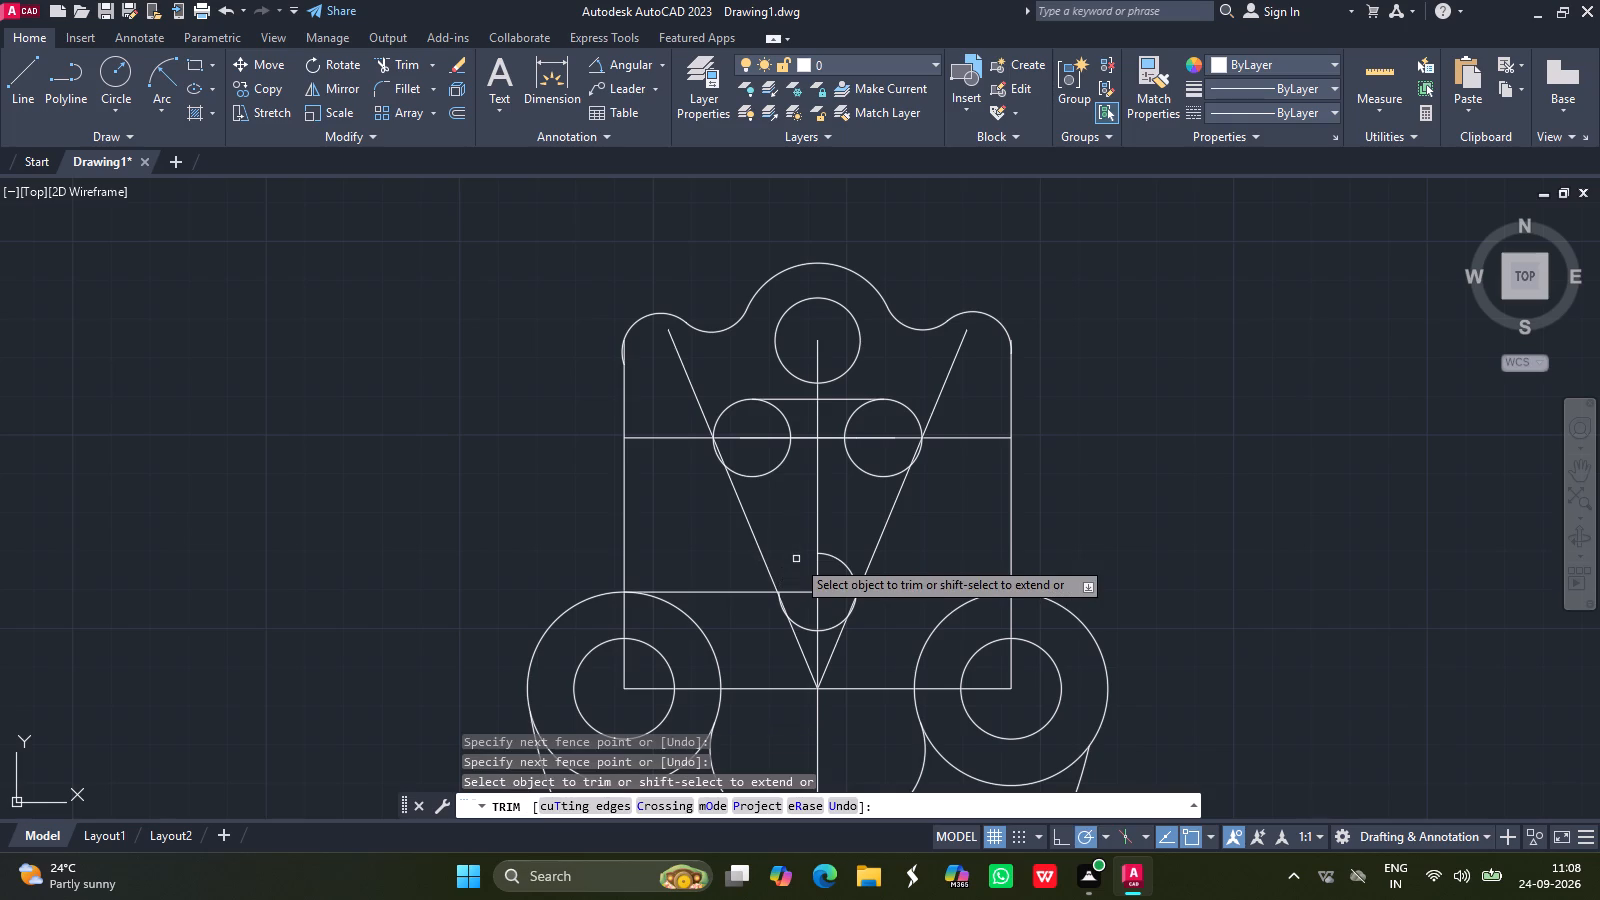
{"action": "left_click", "coordinate": [836, 559]}
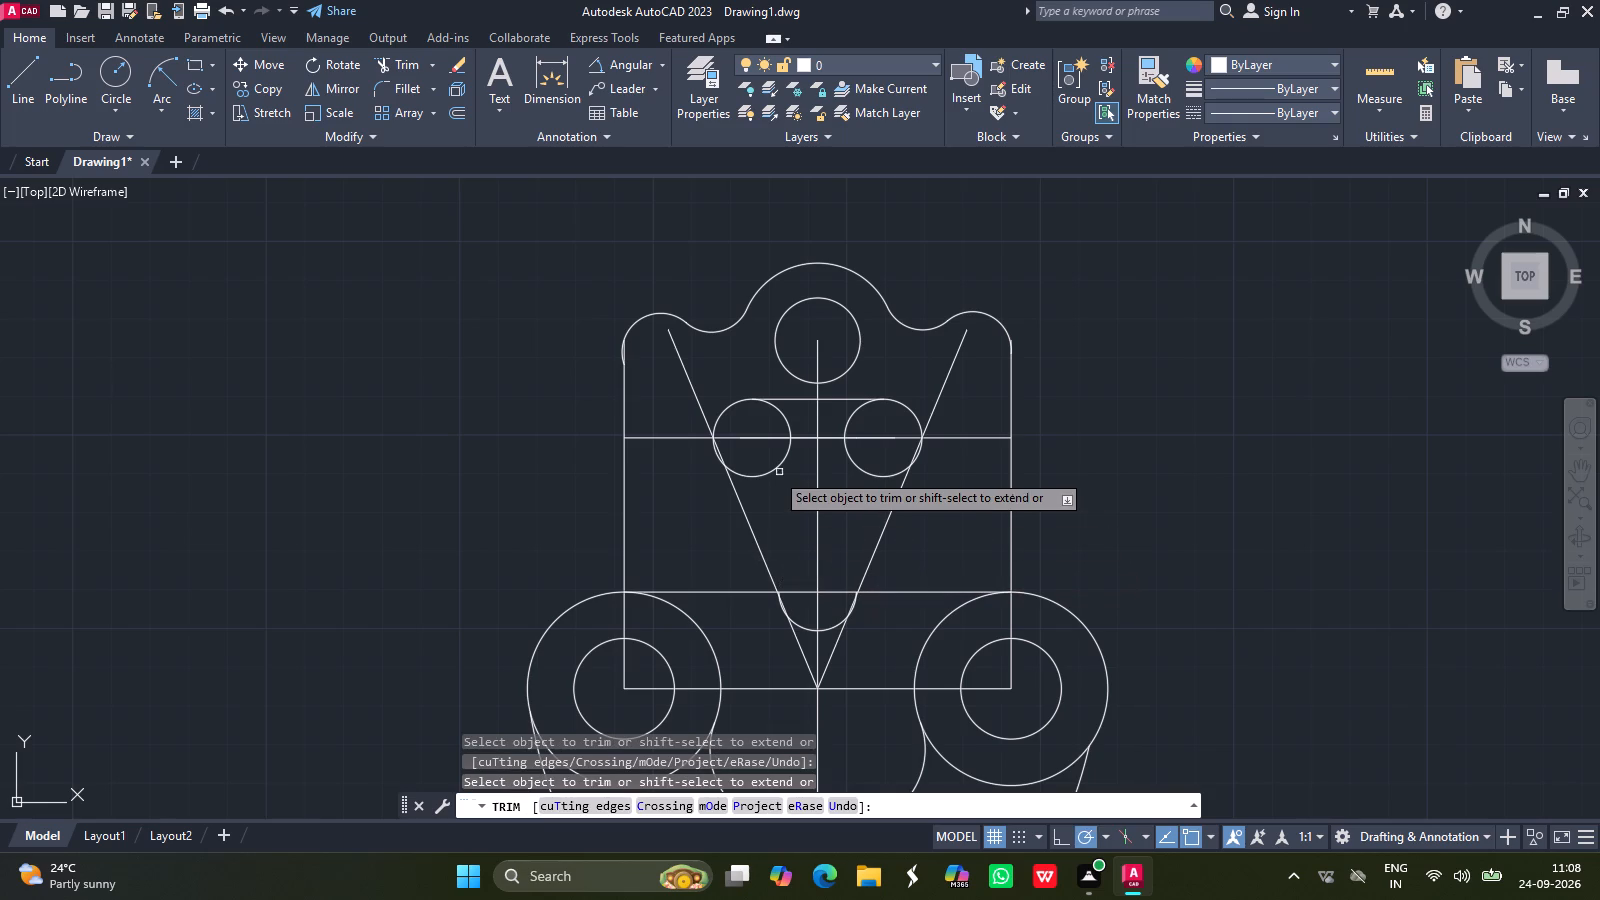
{"action": "left_click_drag", "start_coordinate": [760, 472], "coordinate": [798, 421]}
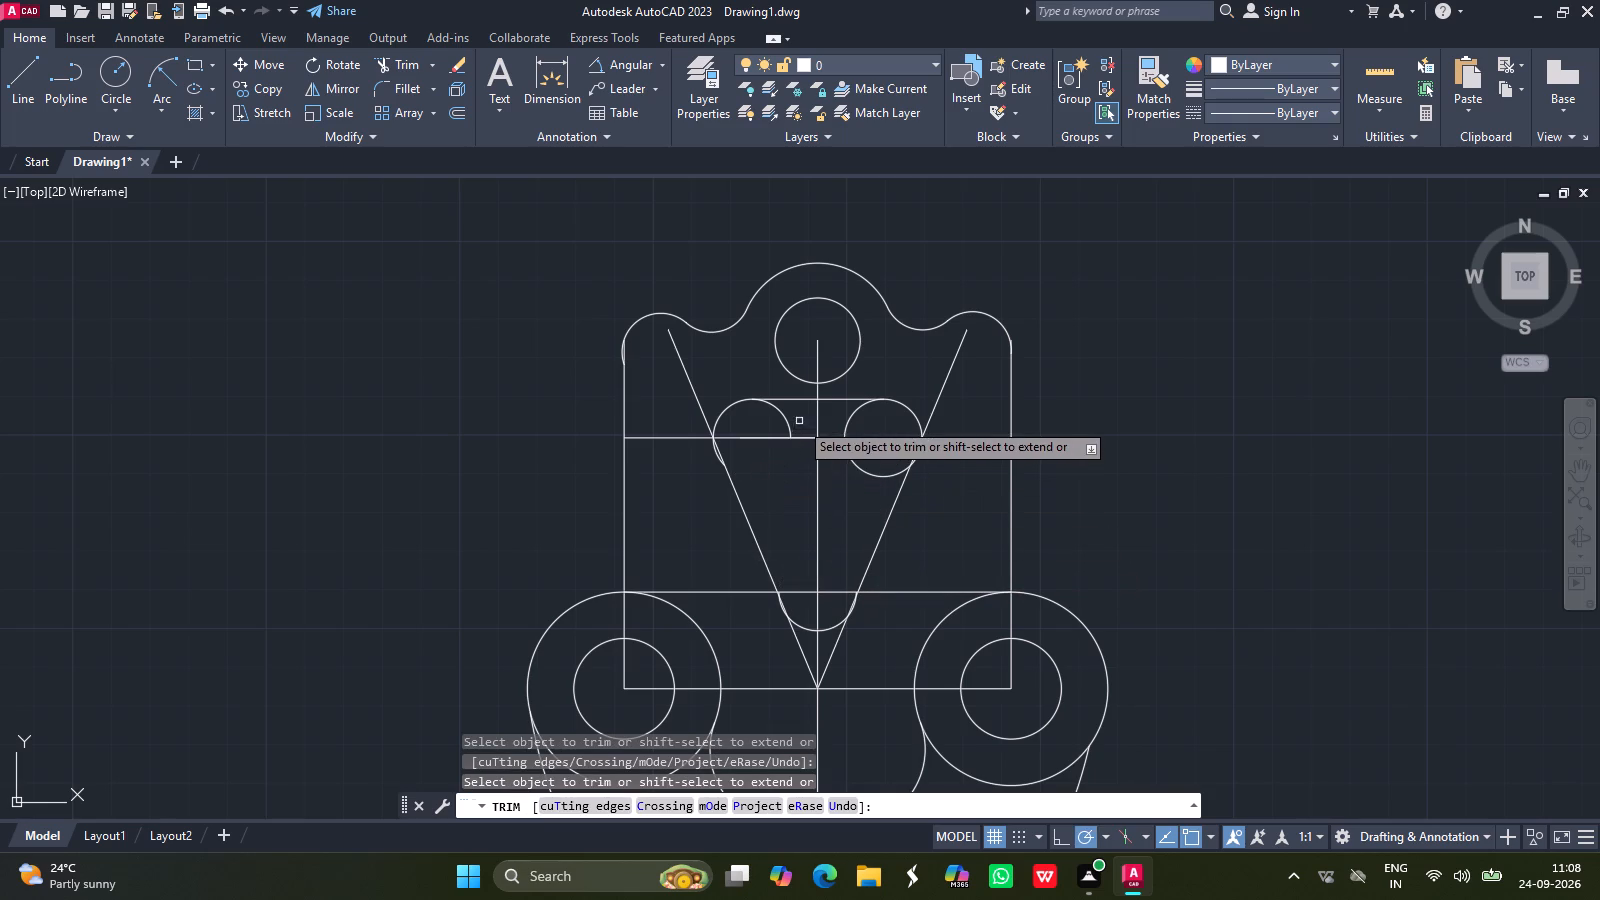
{"action": "left_click_drag", "start_coordinate": [798, 421], "coordinate": [786, 421]}
{"action": "left_click_drag", "start_coordinate": [786, 421], "coordinate": [712, 458]}
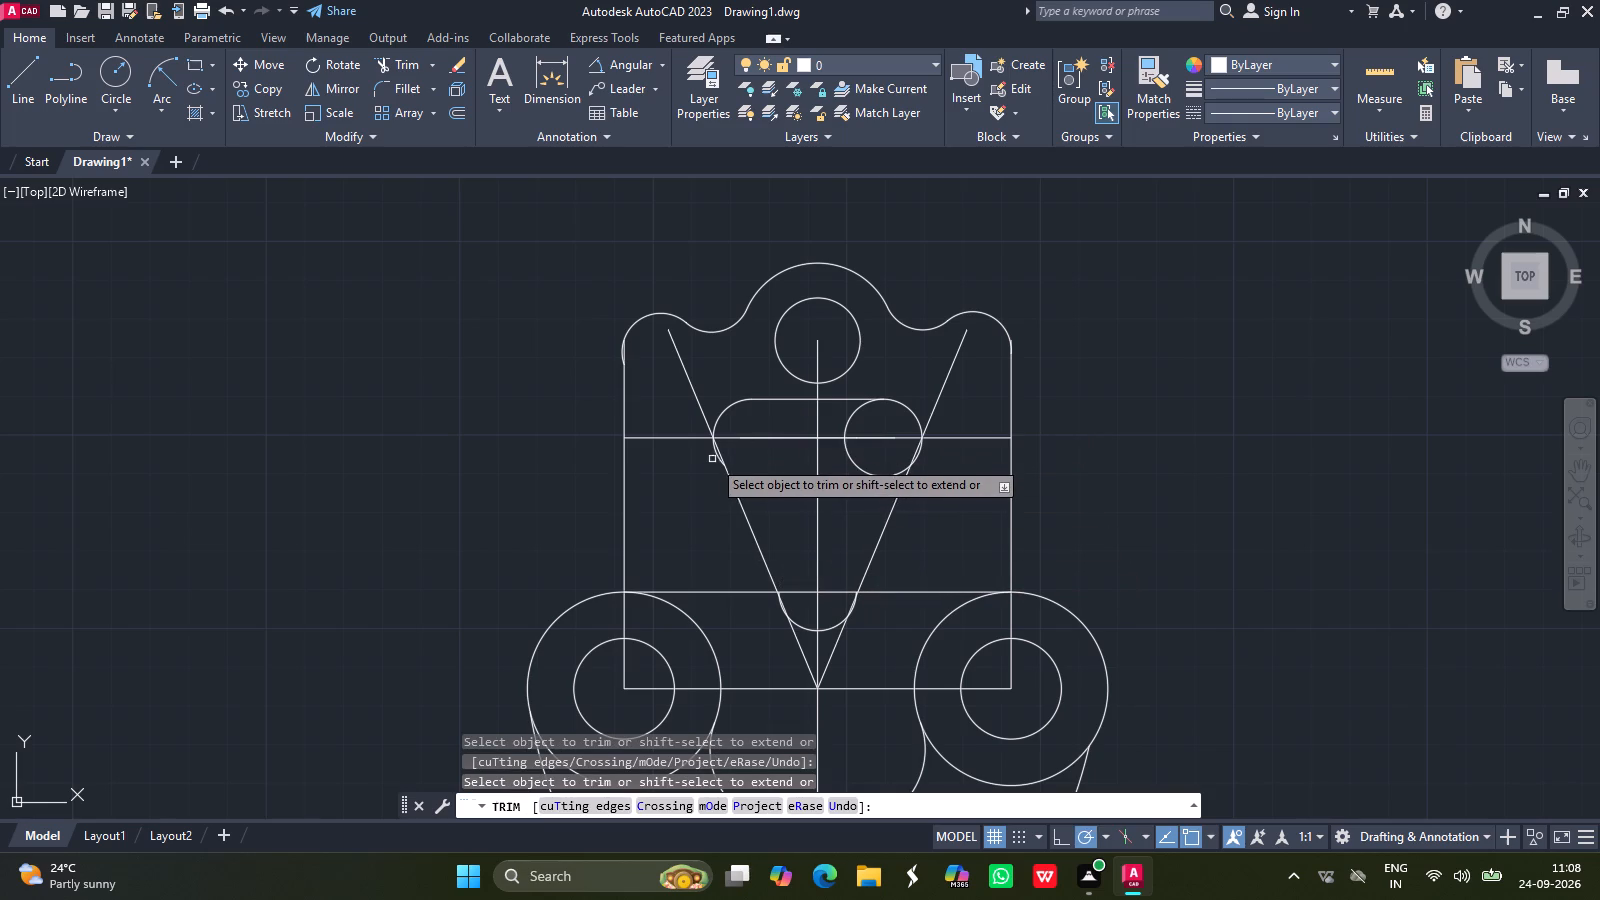
{"action": "left_click_drag", "start_coordinate": [712, 458], "coordinate": [715, 455]}
{"action": "left_click_drag", "start_coordinate": [715, 455], "coordinate": [933, 454]}
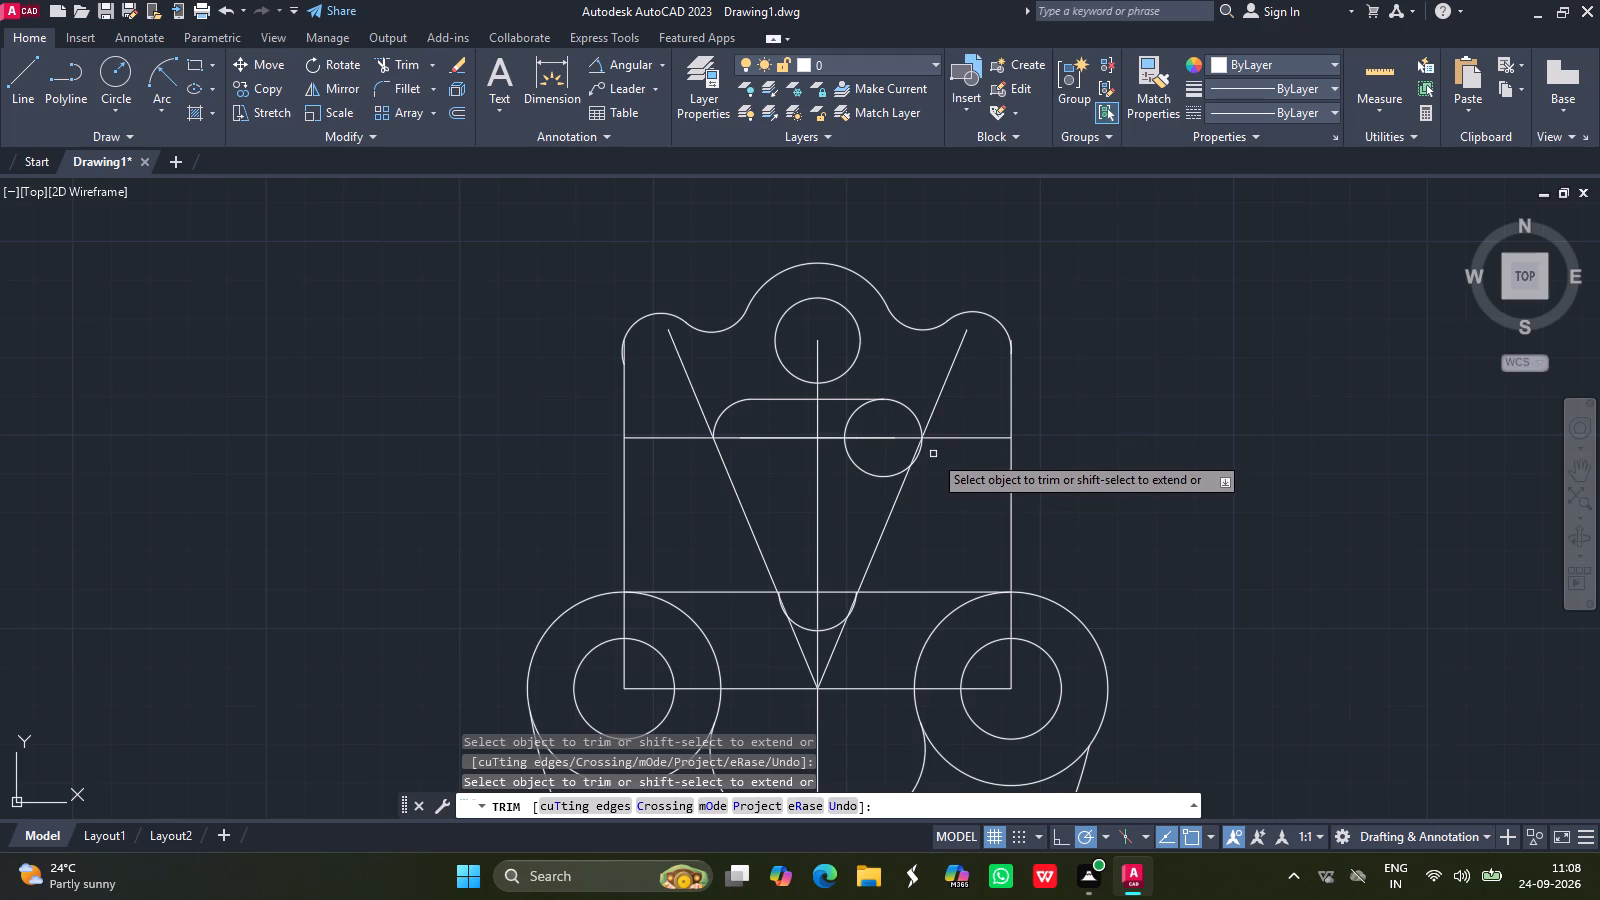
{"action": "left_click_drag", "start_coordinate": [933, 454], "coordinate": [922, 455]}
{"action": "left_click_drag", "start_coordinate": [922, 455], "coordinate": [879, 475]}
{"action": "left_click_drag", "start_coordinate": [879, 475], "coordinate": [855, 417]}
{"action": "left_click", "coordinate": [855, 417]}
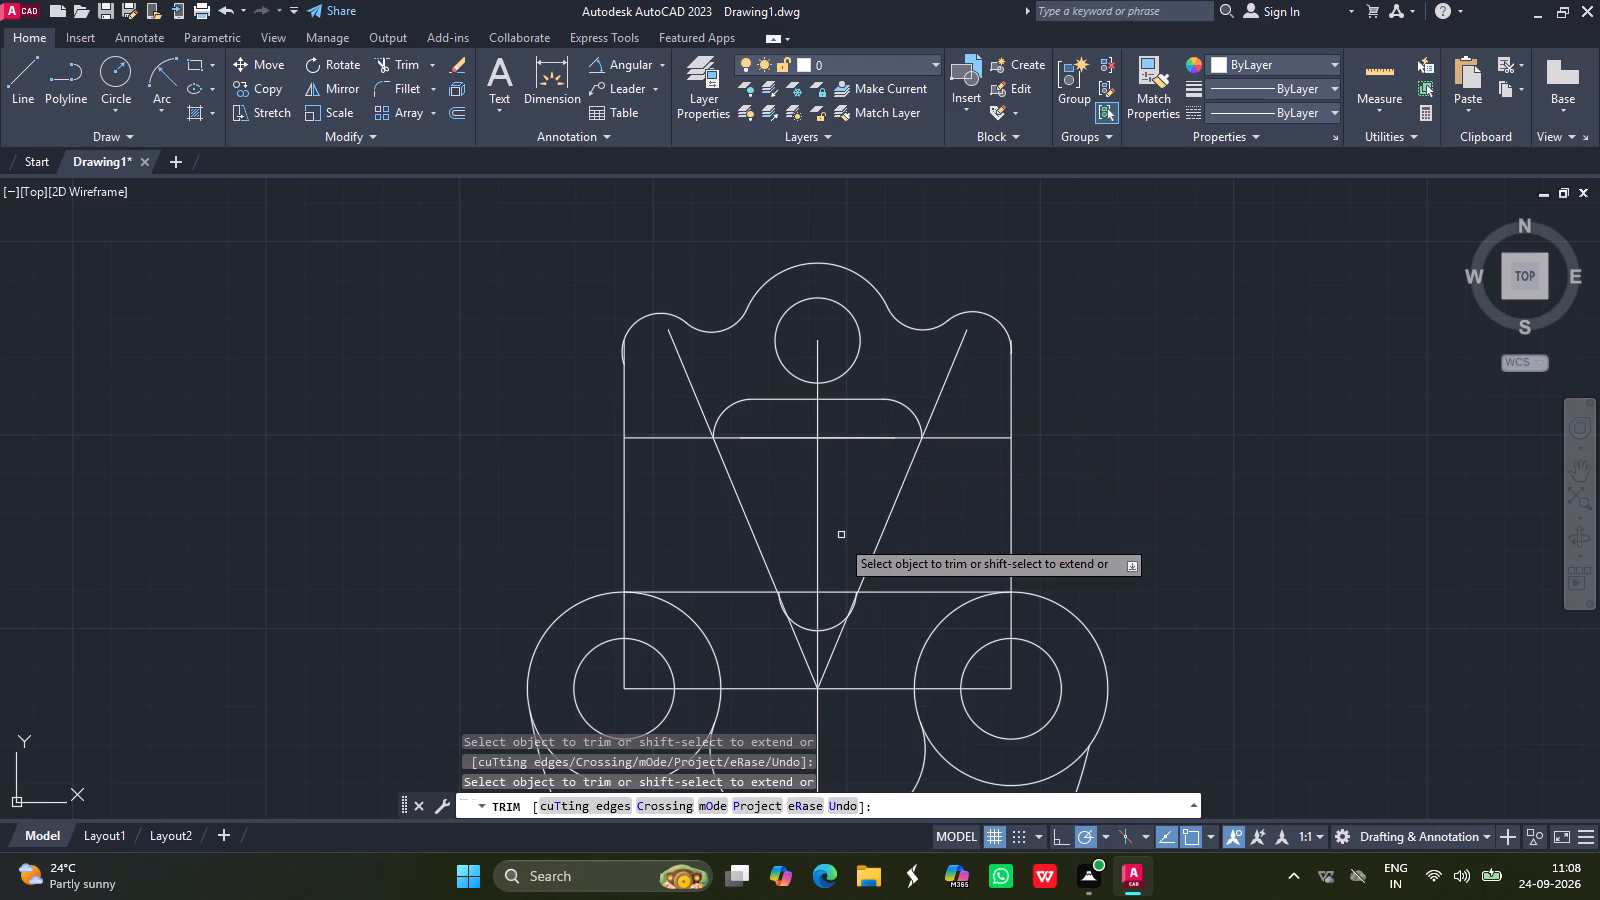
{"action": "key", "text": "Return"}
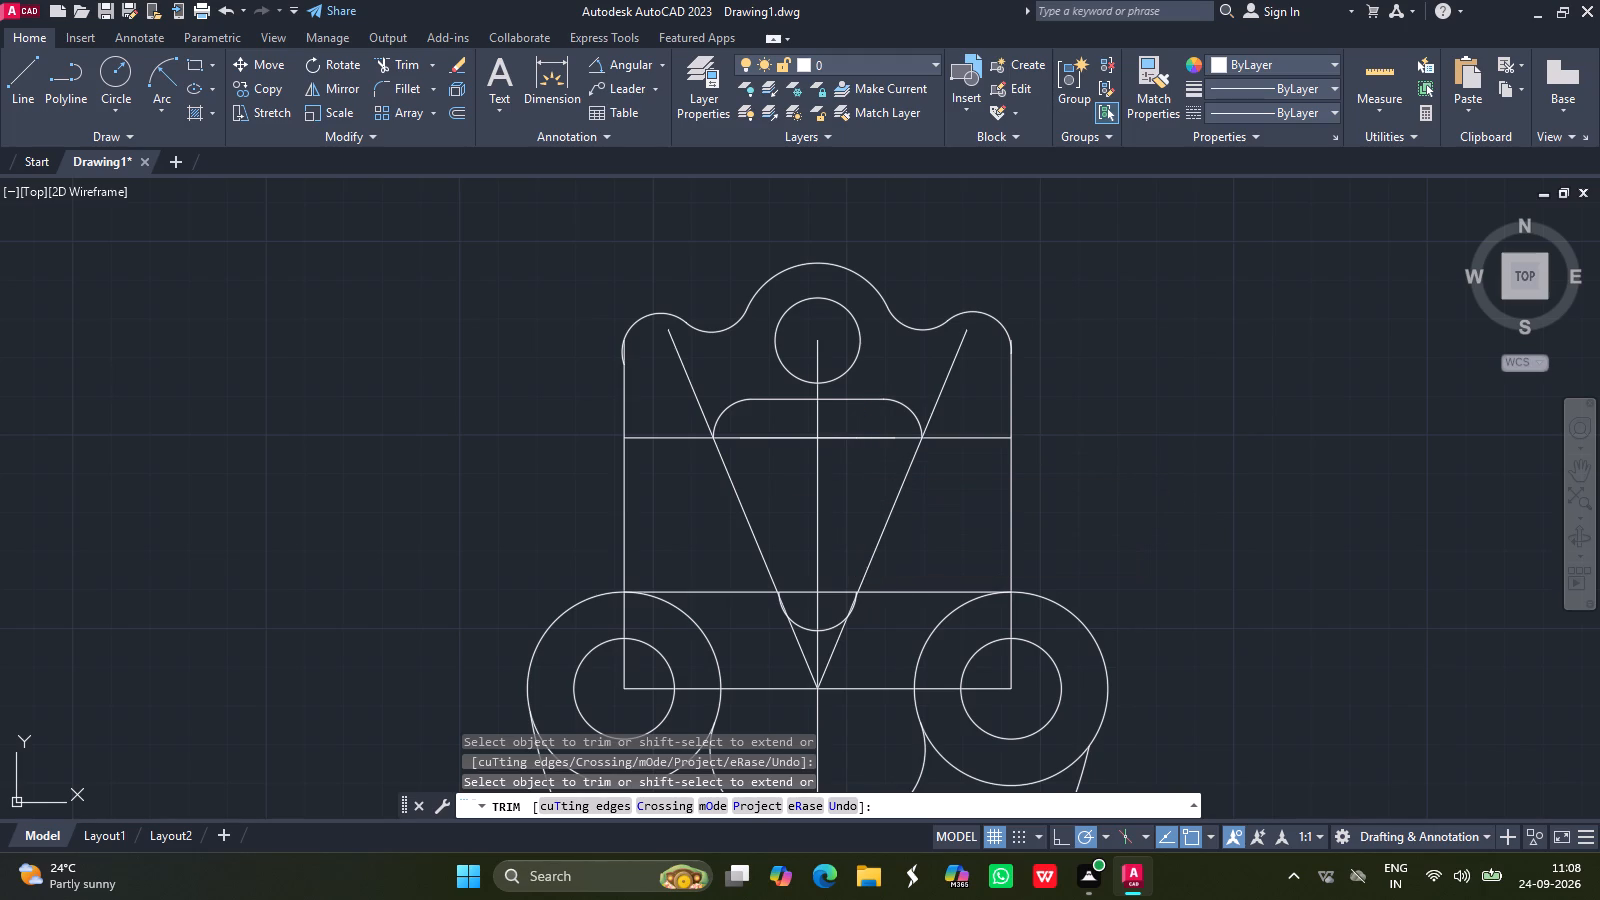
Draw the slot's two slanted sides, joining the bottom arc's ends to the outer ends of the upper corner arcs.
{"action": "left_click", "coordinate": [24, 92]}
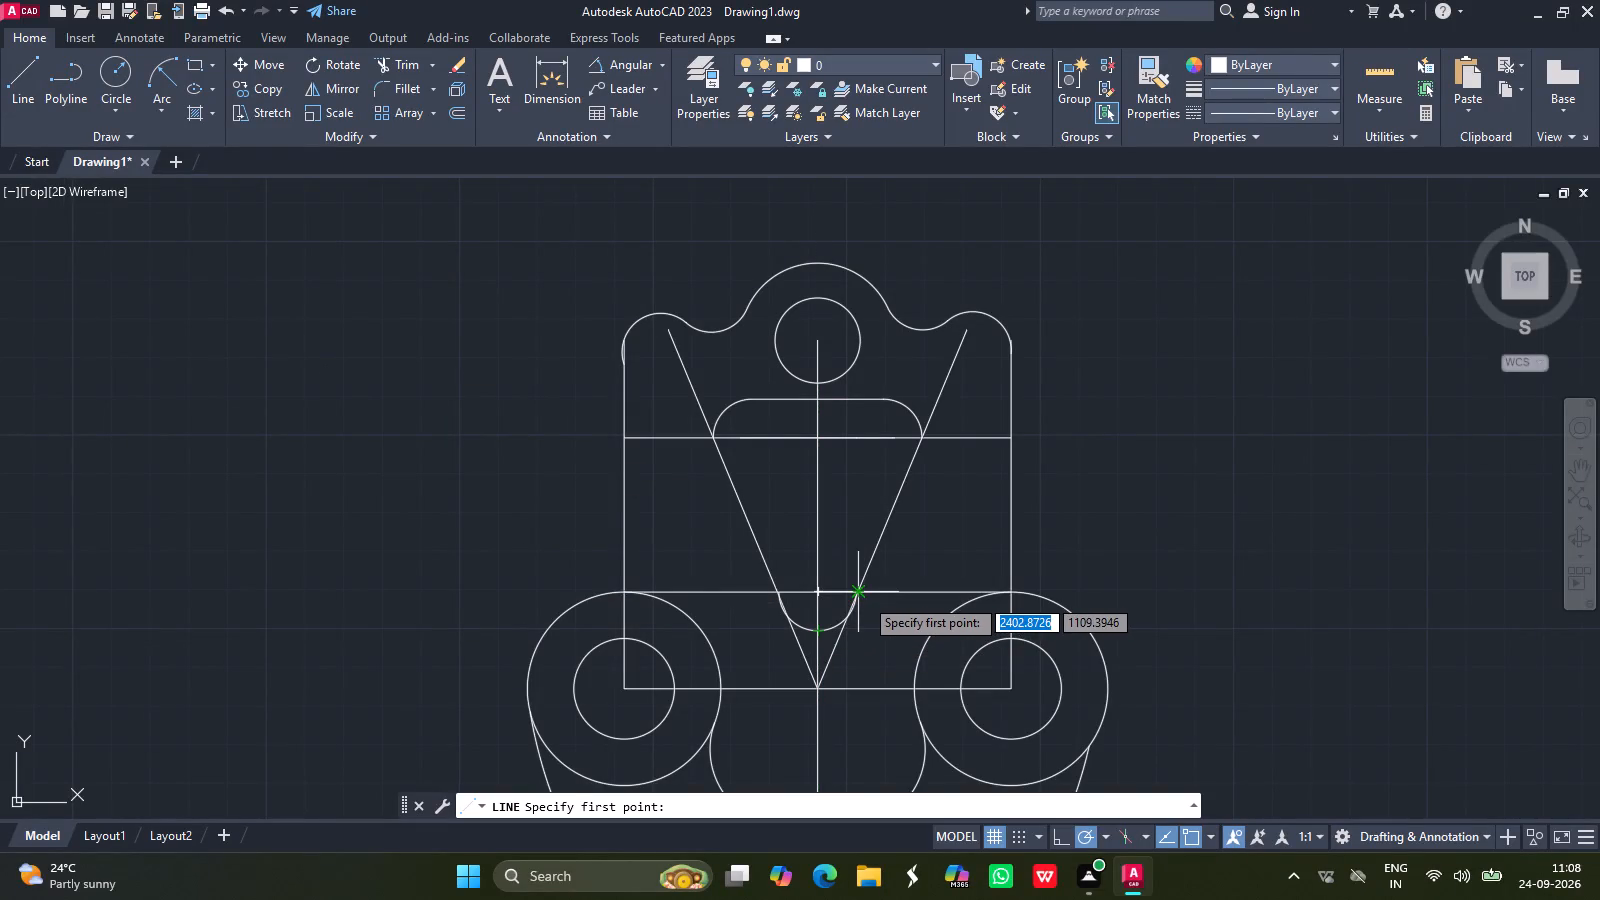
{"action": "left_click_drag", "start_coordinate": [864, 597], "coordinate": [918, 443]}
{"action": "left_click", "coordinate": [918, 443]}
{"action": "key", "text": "Return"}
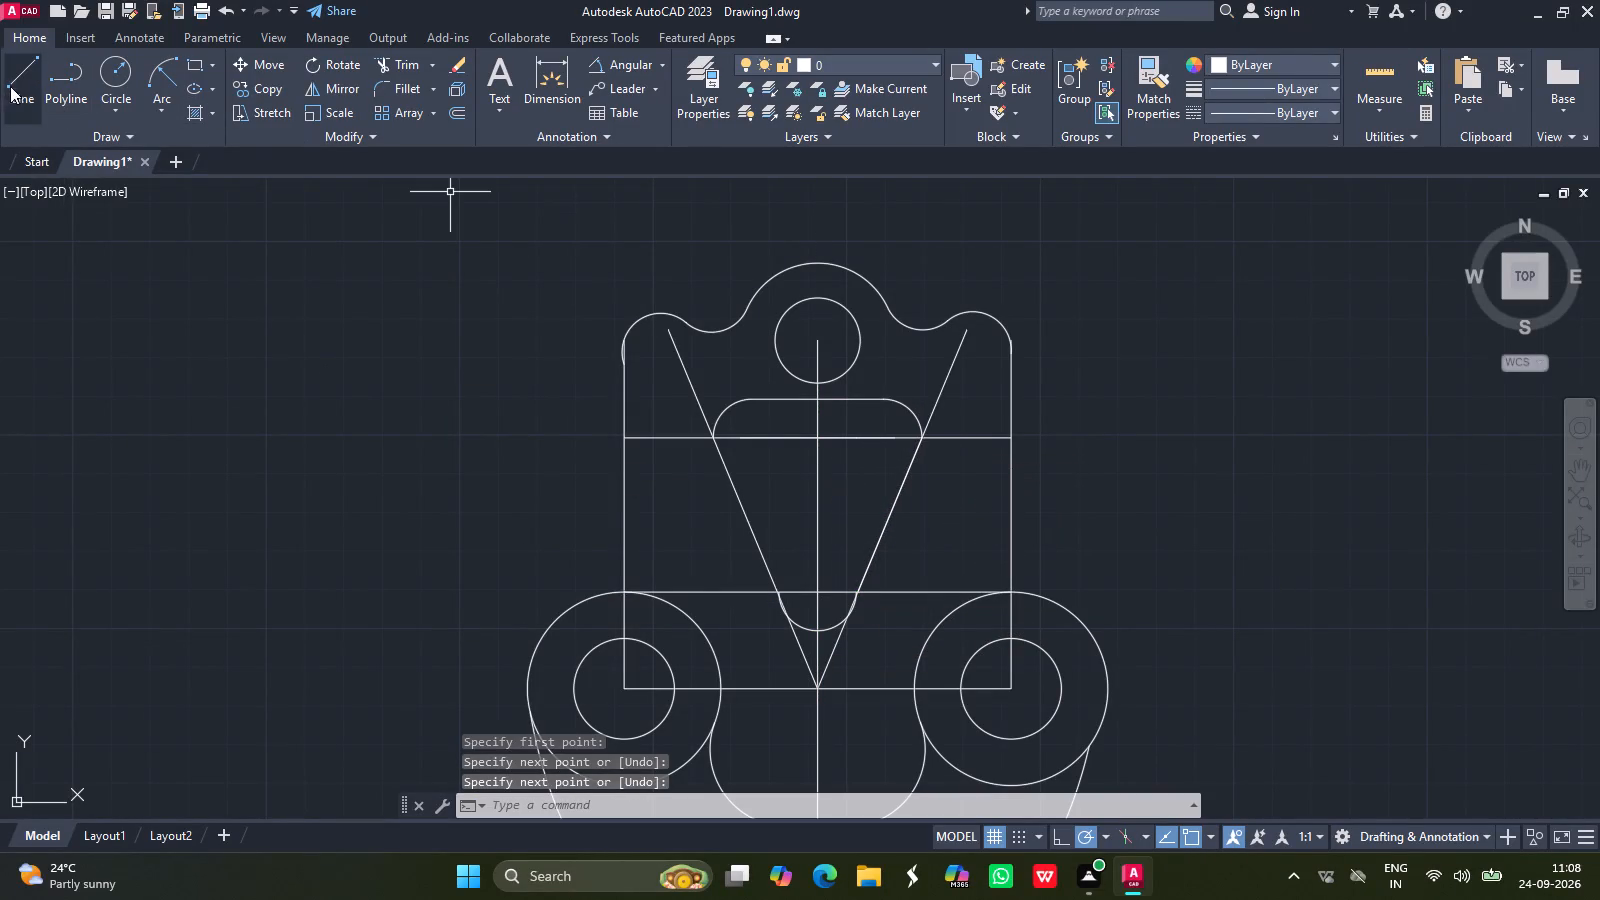
{"action": "left_click", "coordinate": [14, 82]}
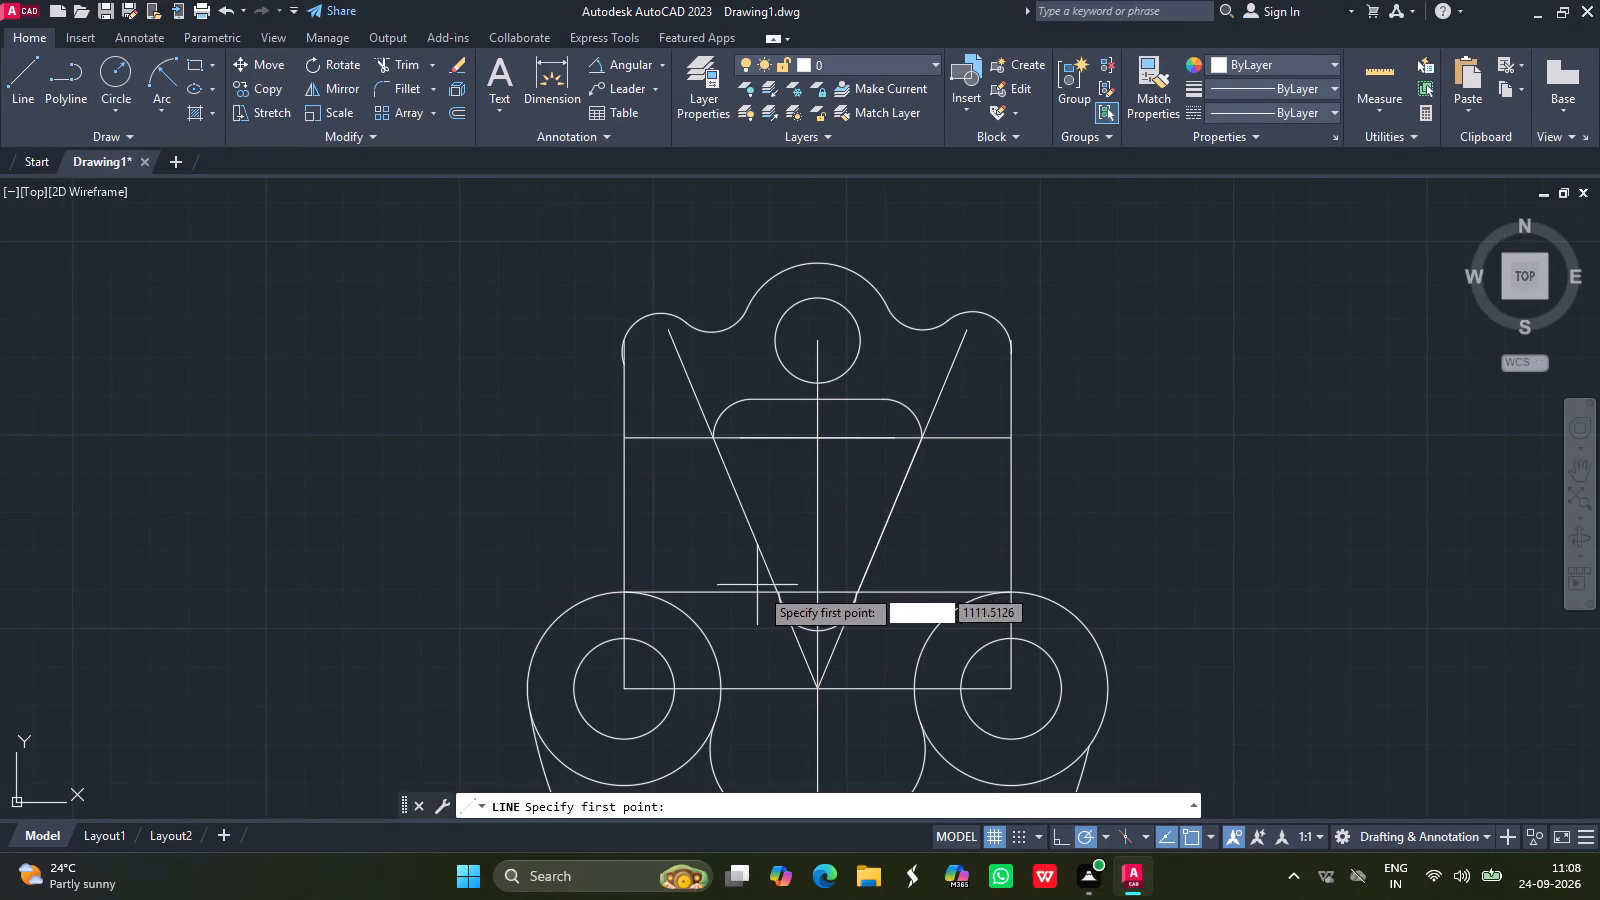
{"action": "left_click_drag", "start_coordinate": [784, 591], "coordinate": [715, 438]}
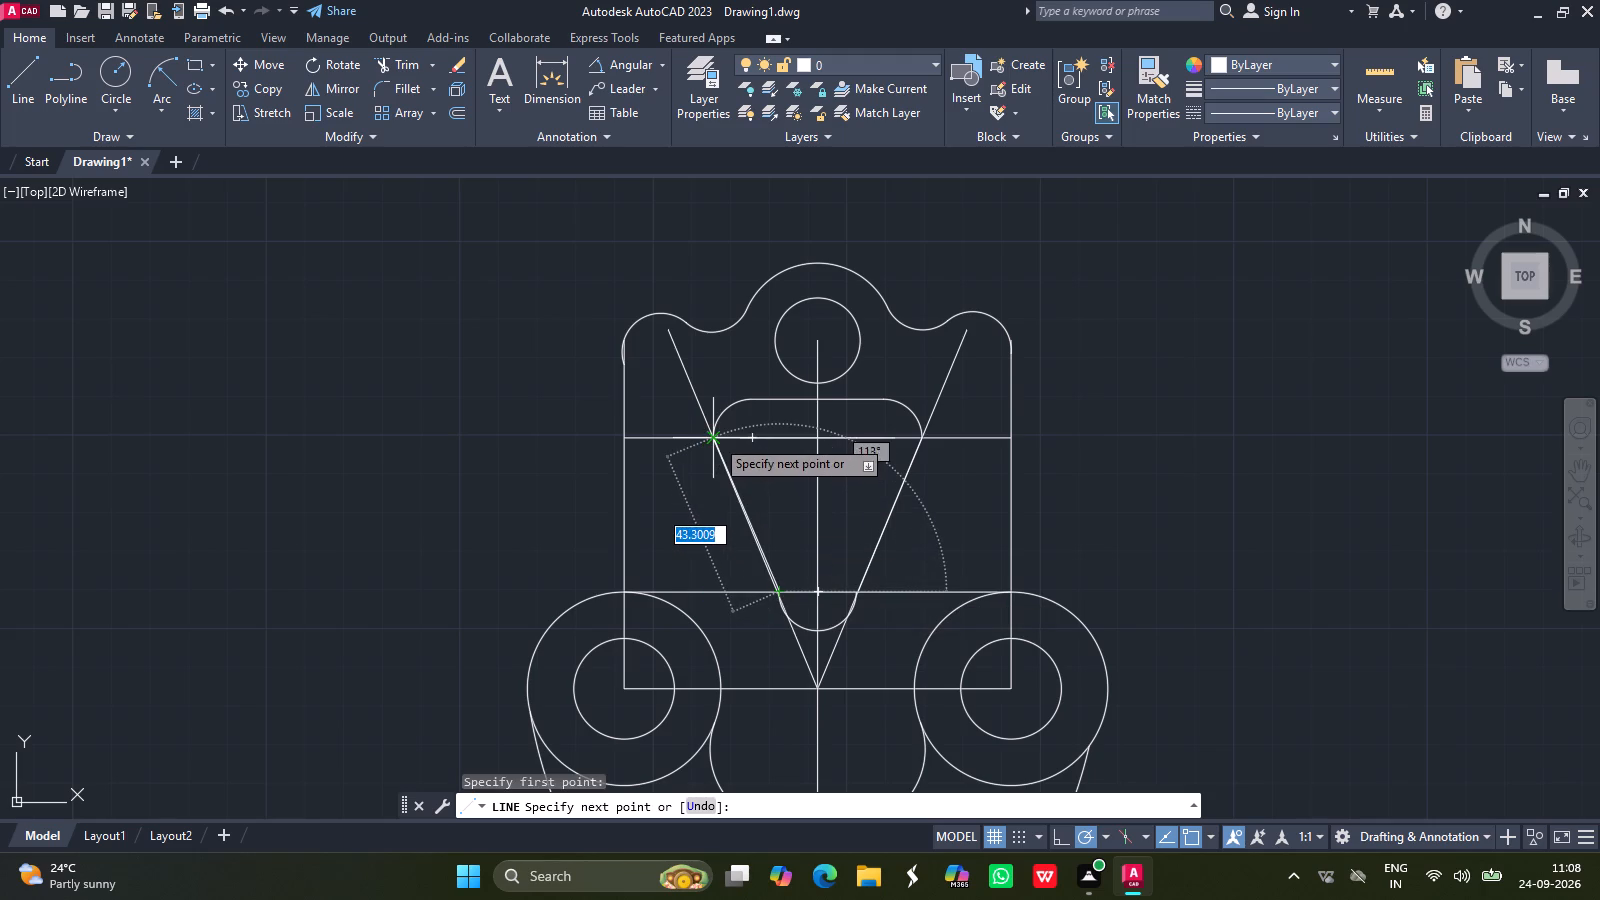
{"action": "left_click_drag", "start_coordinate": [715, 438], "coordinate": [715, 437]}
{"action": "left_click", "coordinate": [715, 437]}
{"action": "key", "text": "Return"}
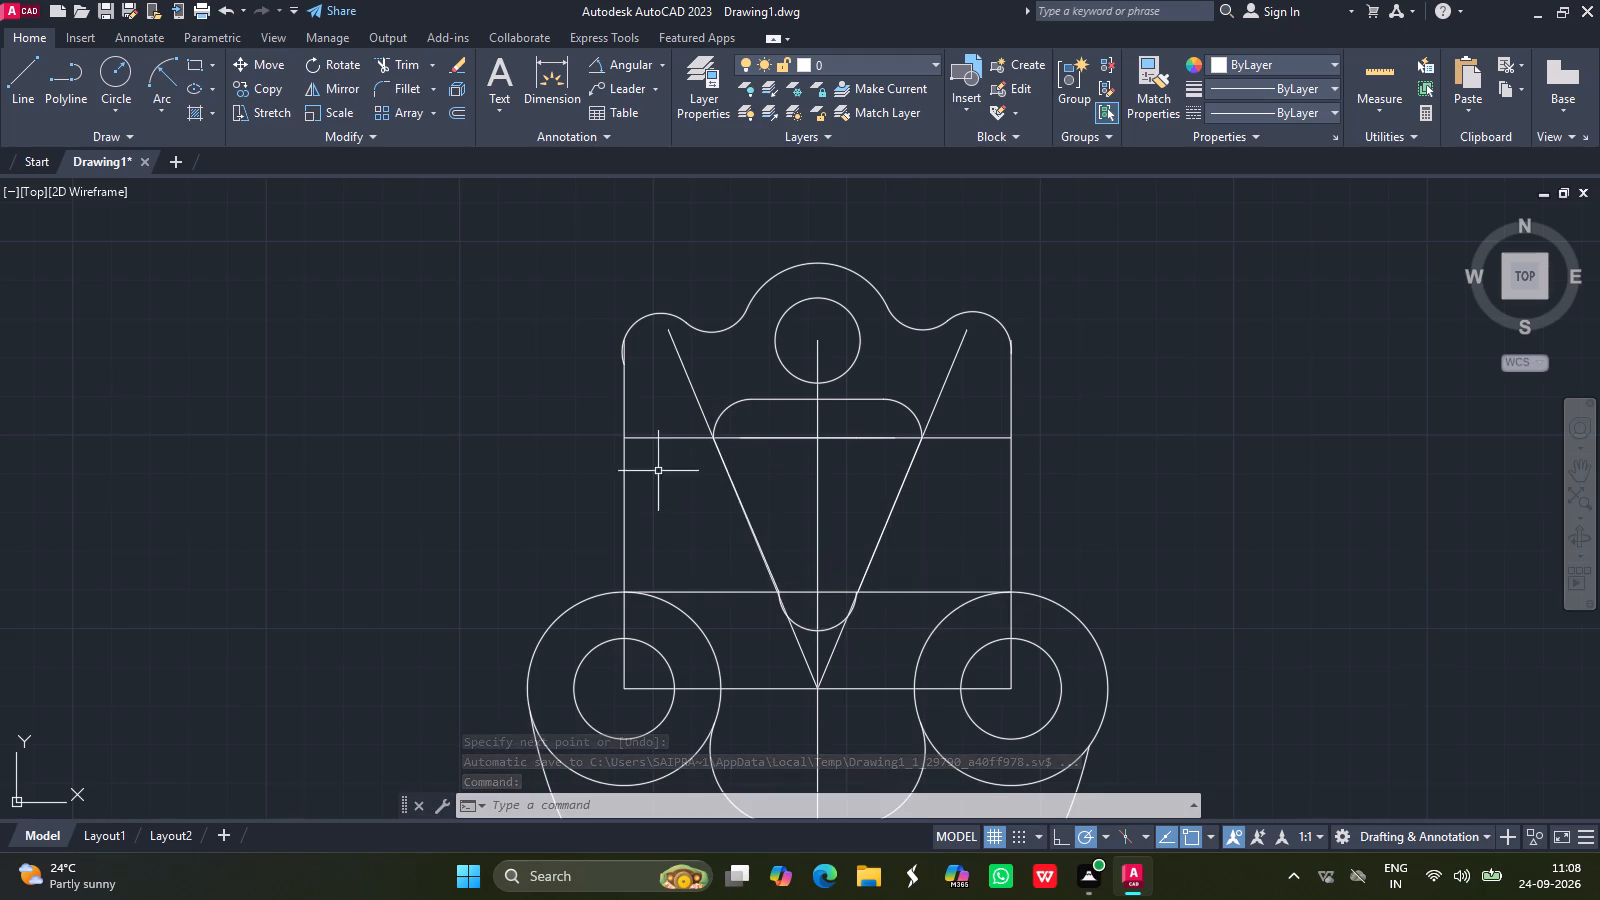
Trim the pieces of the slot's bottom arc that lie outside the V lines on both sides.
{"action": "left_click", "coordinate": [412, 64]}
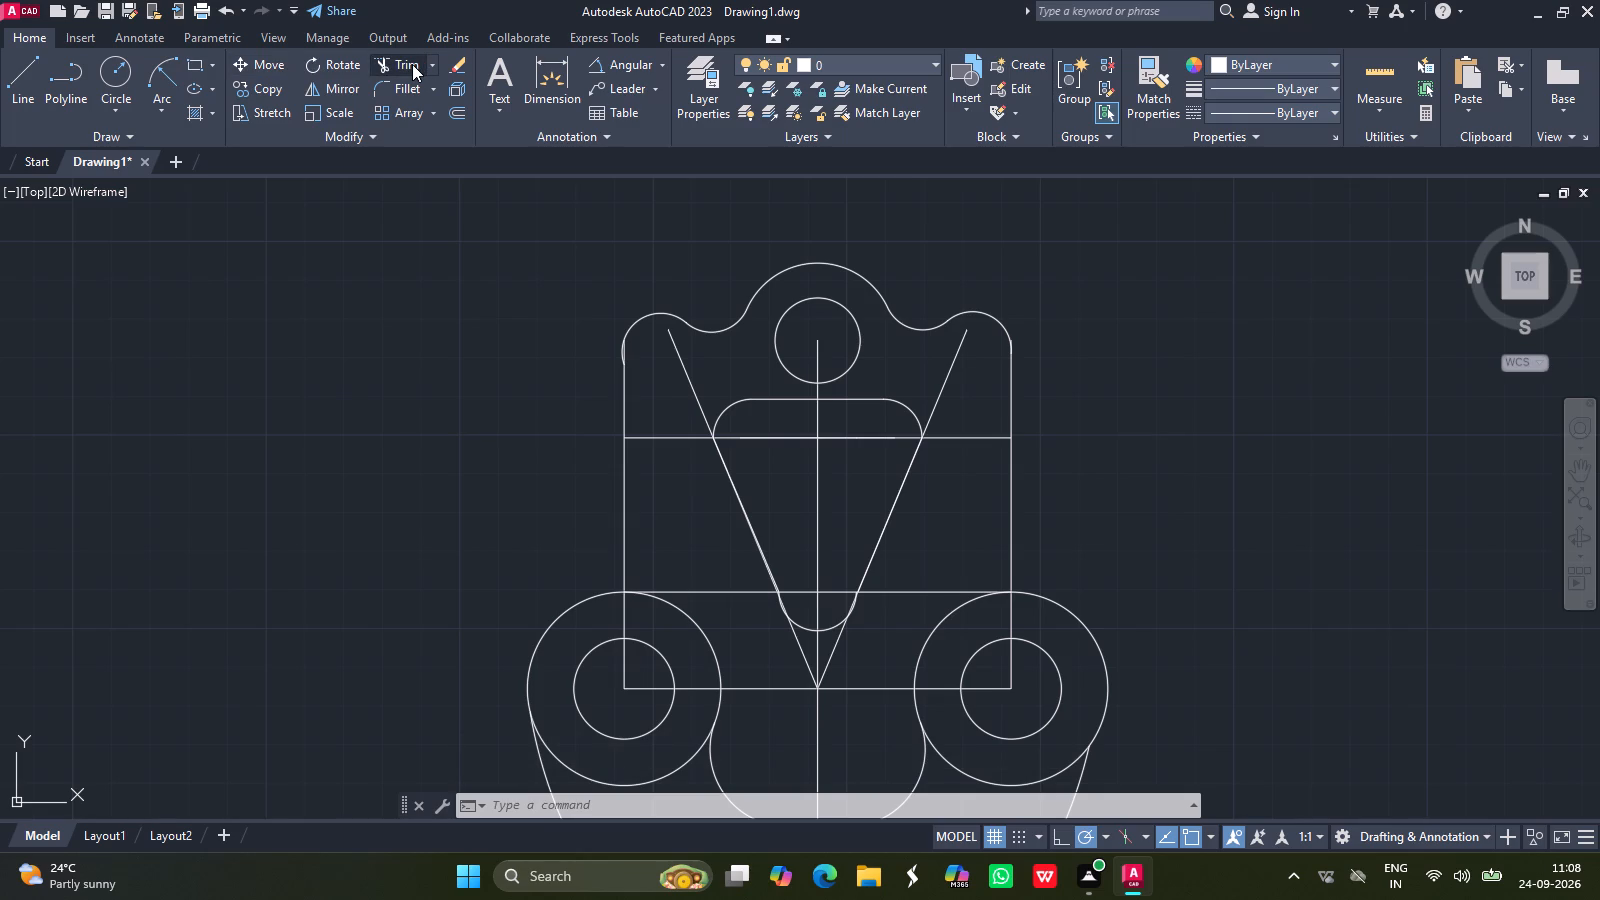
{"action": "left_click", "coordinate": [856, 610]}
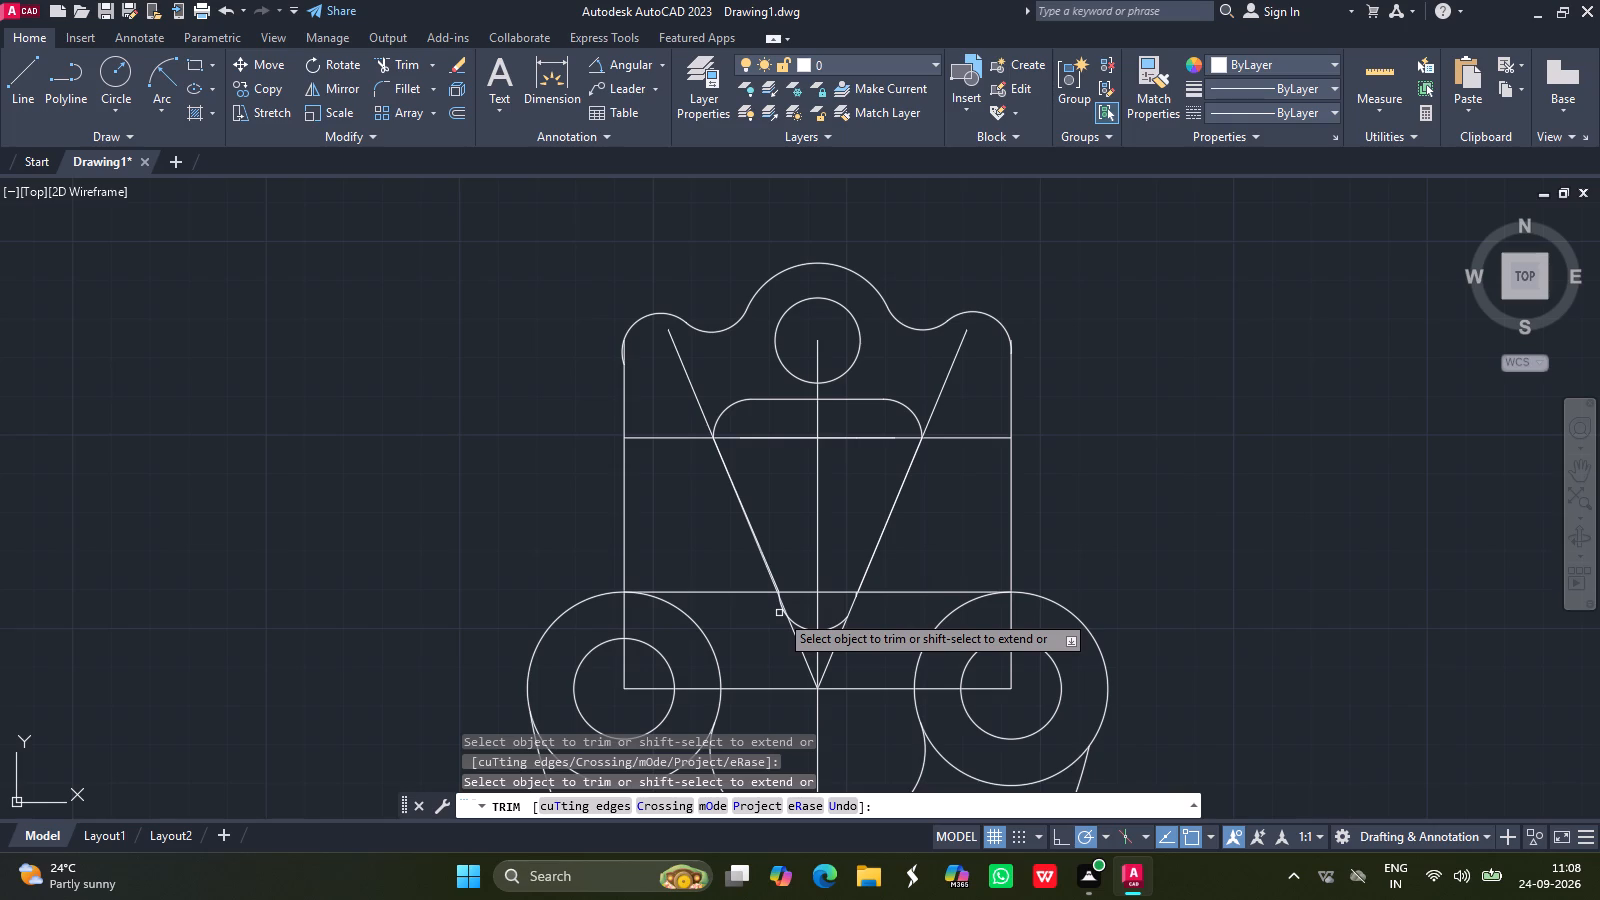
{"action": "left_click", "coordinate": [780, 611]}
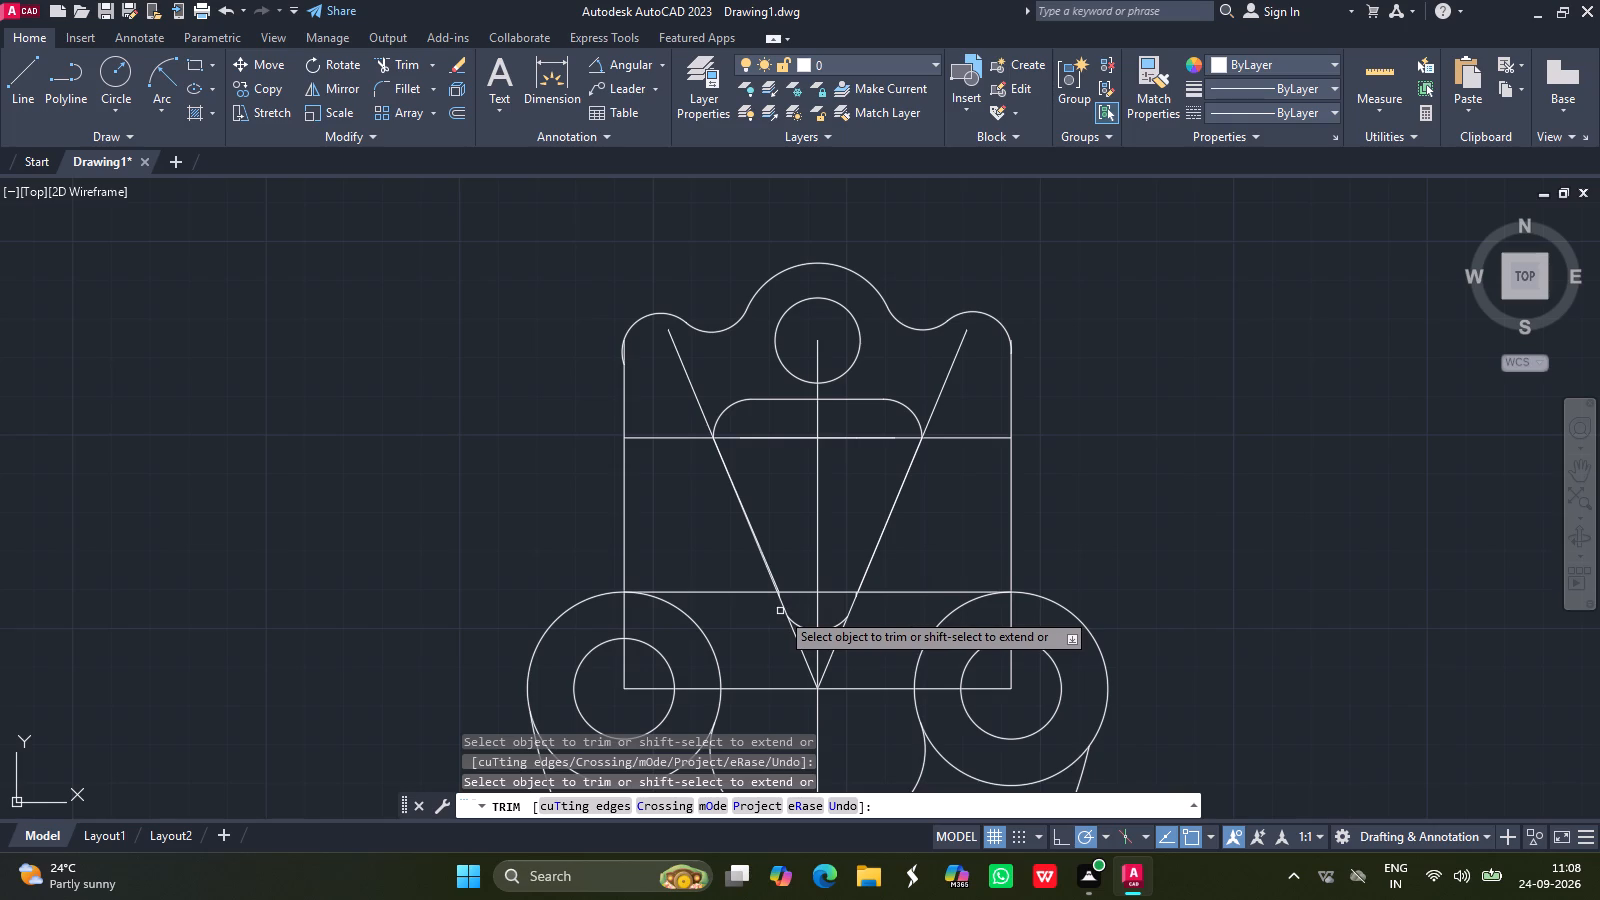
{"action": "key", "text": "Return"}
{"action": "key", "text": "Return"}
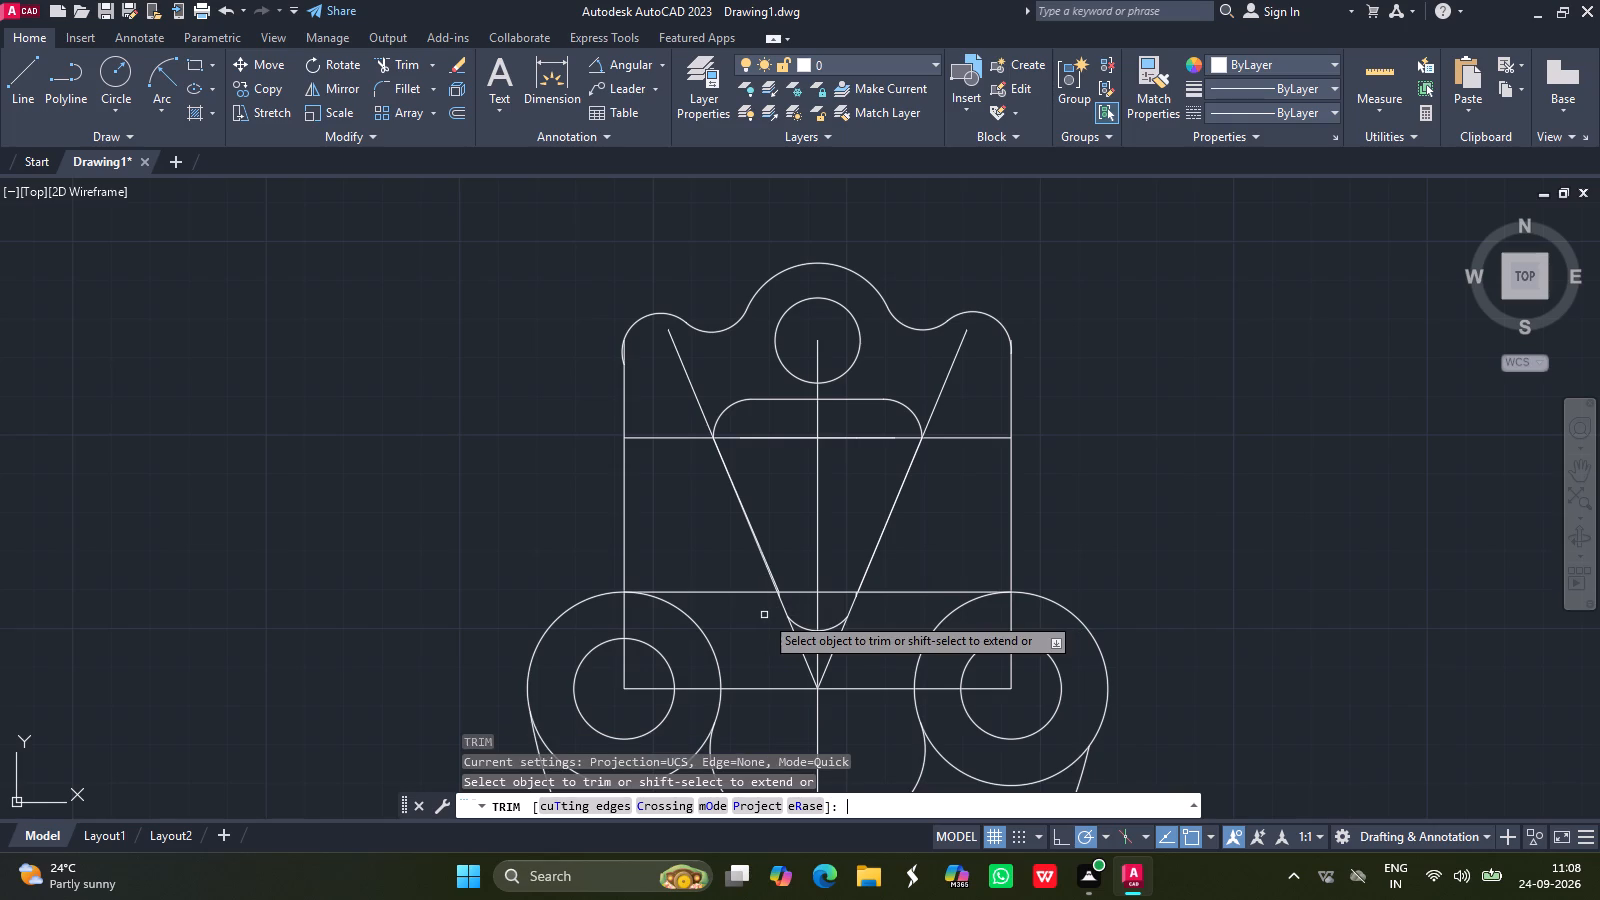
{"action": "key", "text": "Escape"}
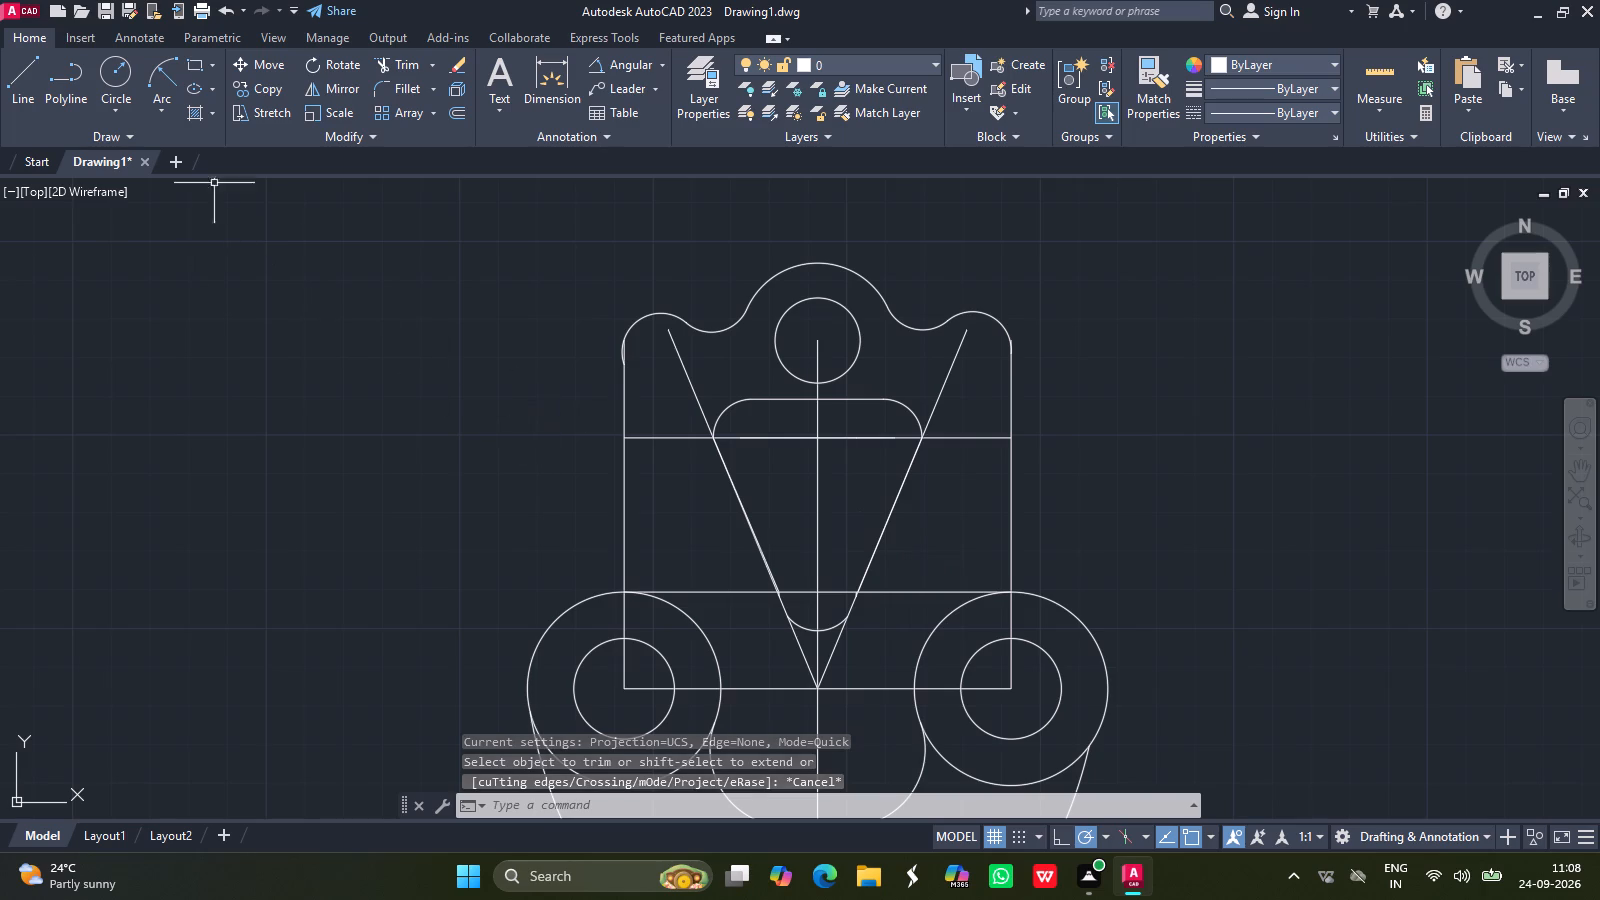
Trim the upper ends of both V lines where they extend above the slot's corner arcs.
{"action": "left_click", "coordinate": [397, 65]}
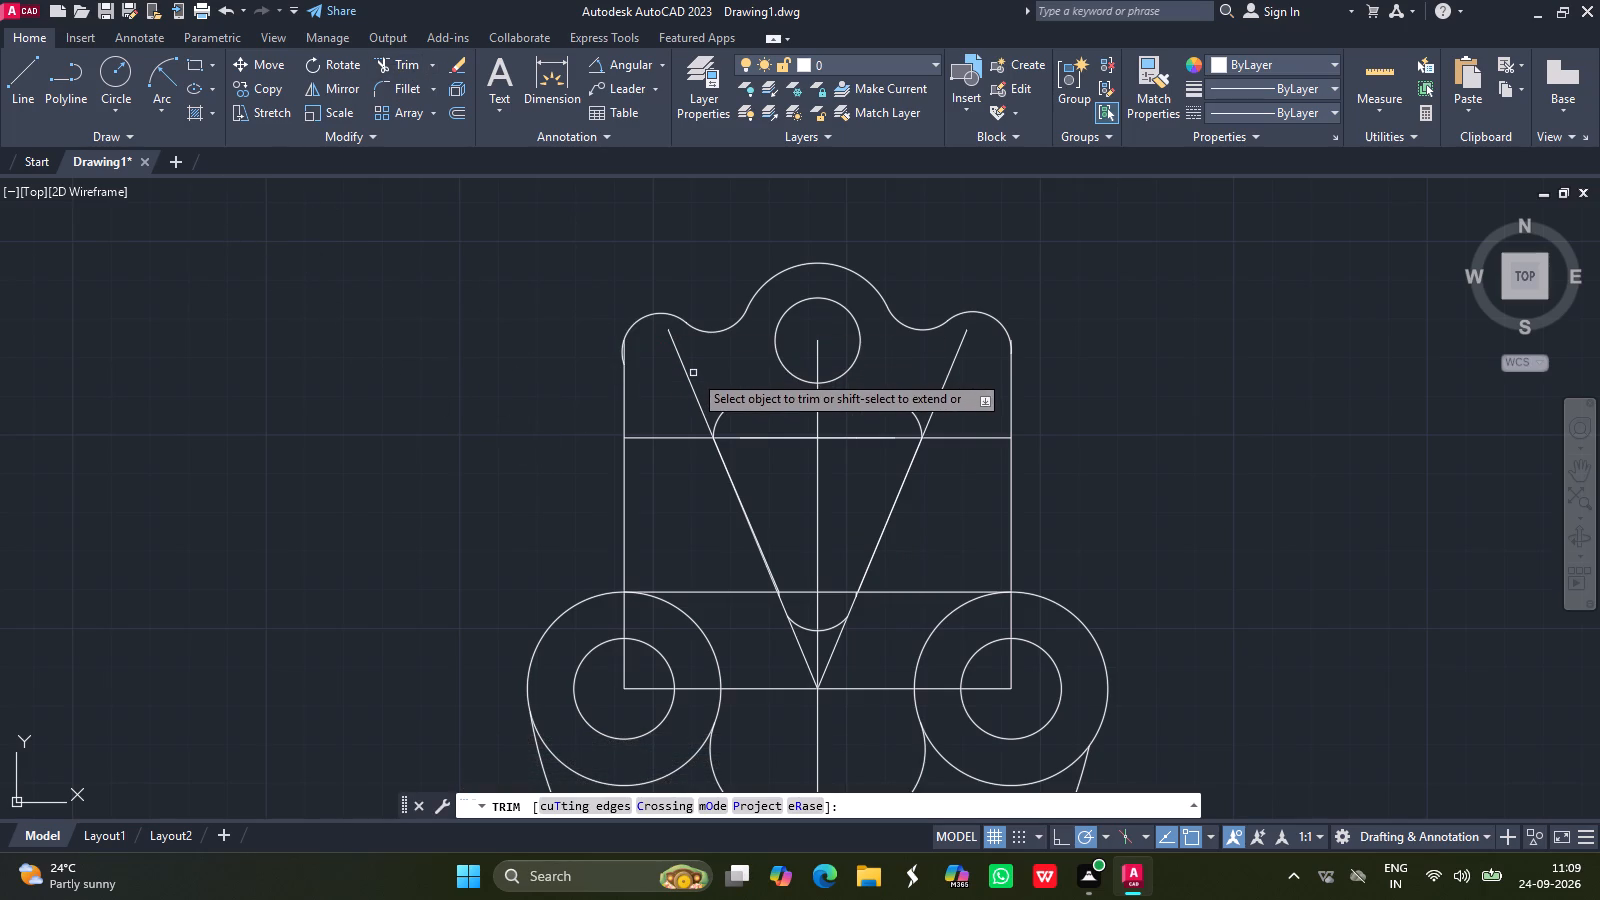
{"action": "left_click", "coordinate": [688, 384]}
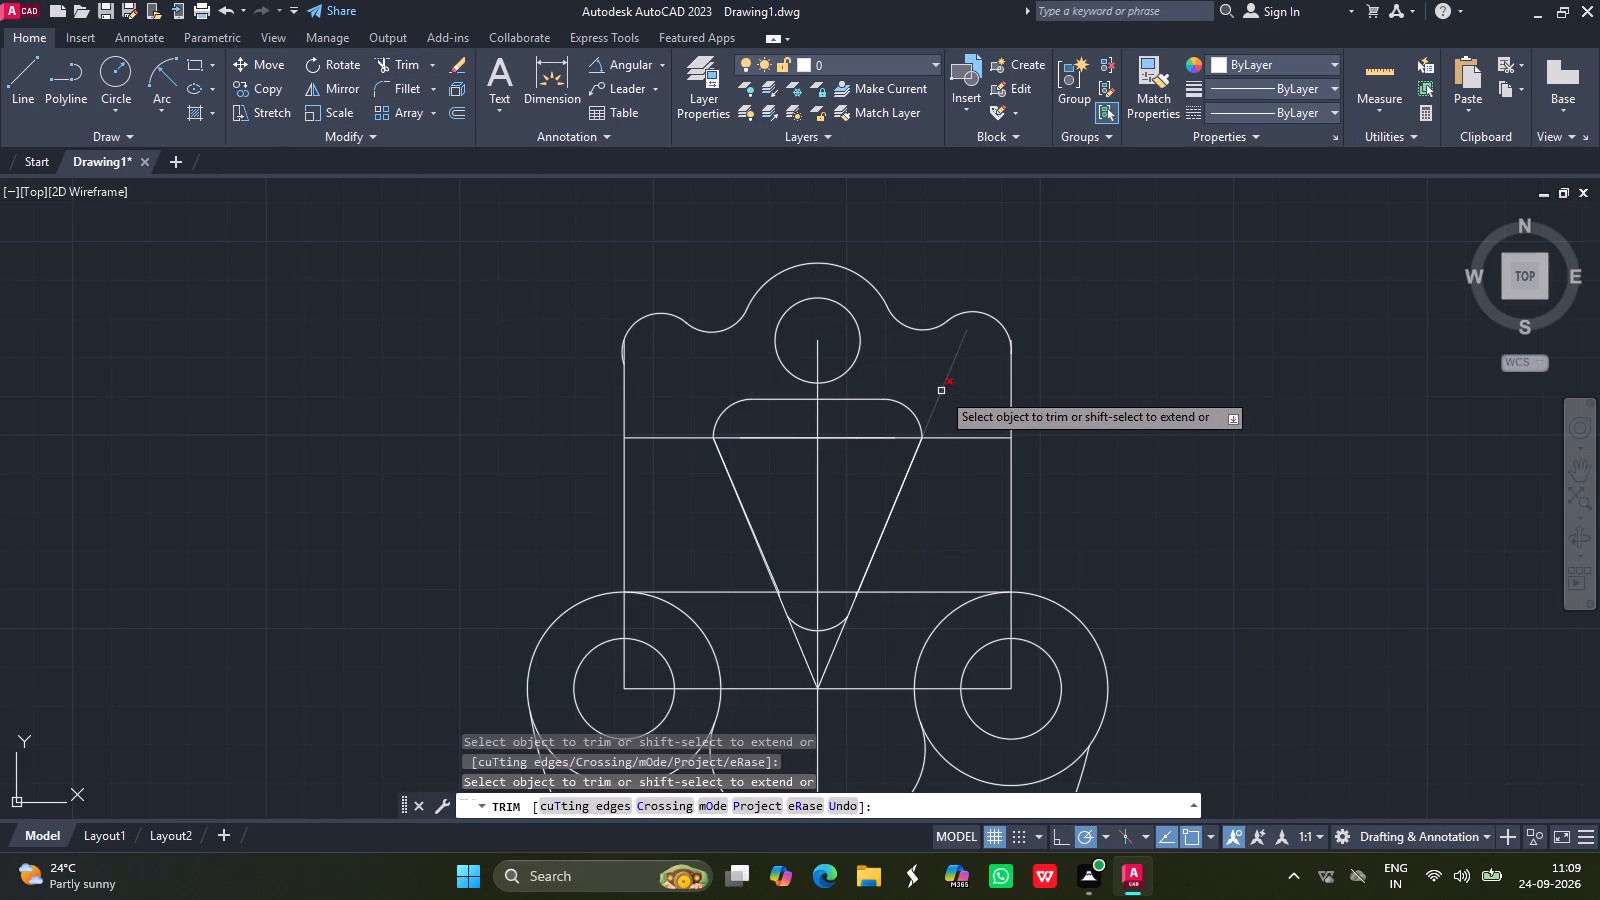
{"action": "left_click", "coordinate": [941, 391]}
{"action": "key", "text": "Return"}
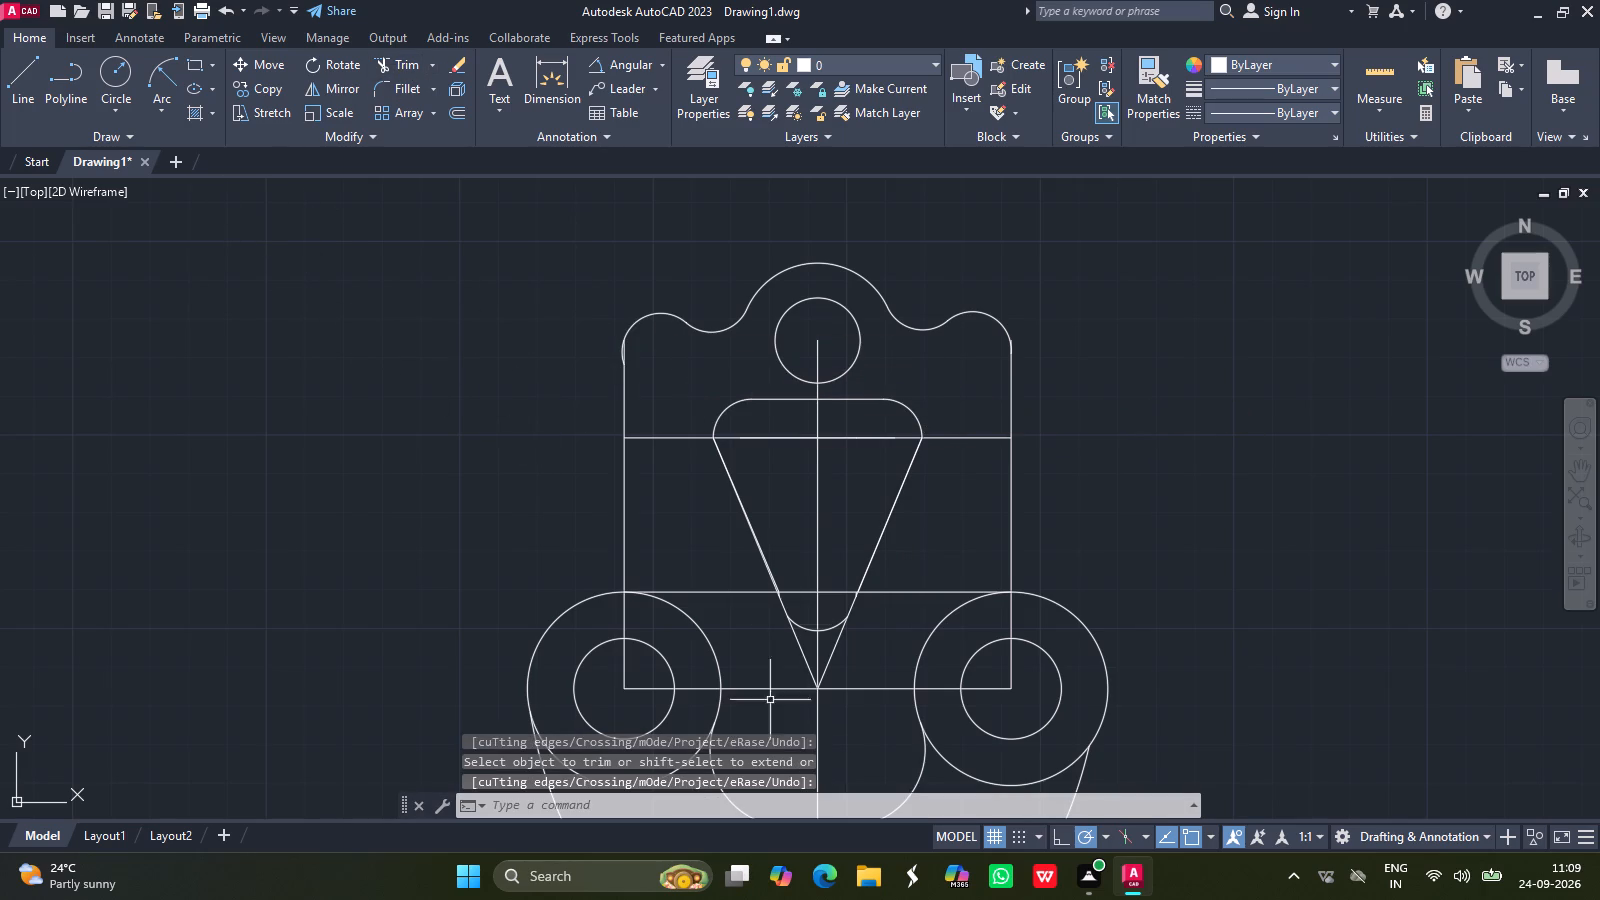
Load the CENTER linetype from acadiso.lin into the drawing.
{"action": "left_click", "coordinate": [1334, 115]}
{"action": "left_click", "coordinate": [1245, 203]}
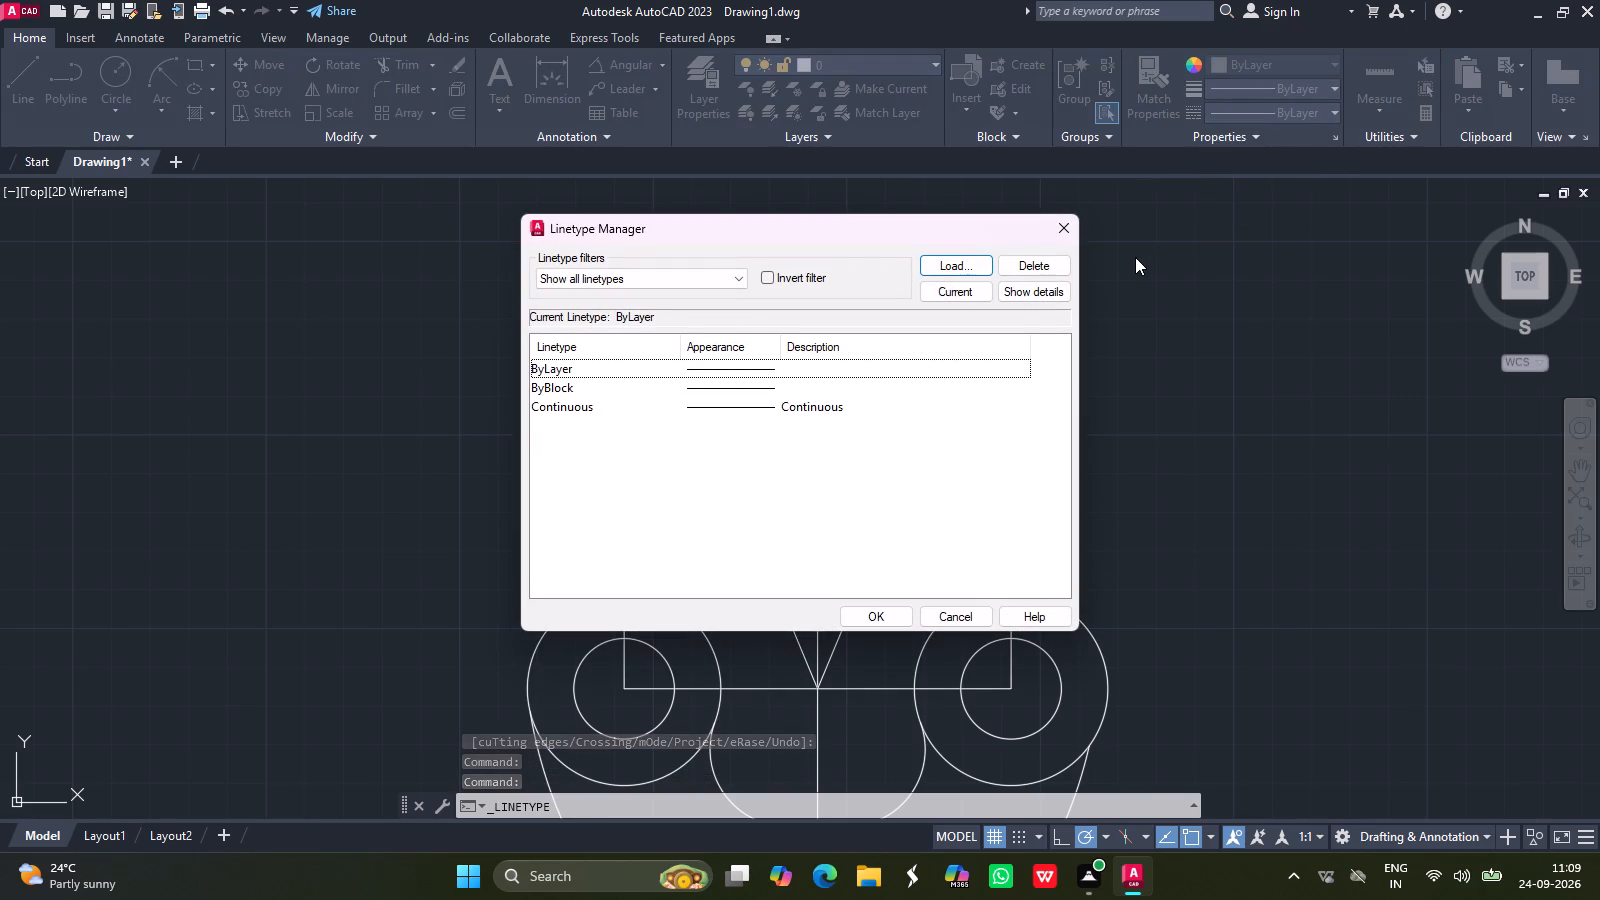
{"action": "left_click", "coordinate": [961, 268]}
{"action": "scroll", "coordinate": [719, 413], "scroll_direction": "down", "scroll_amount": 4}
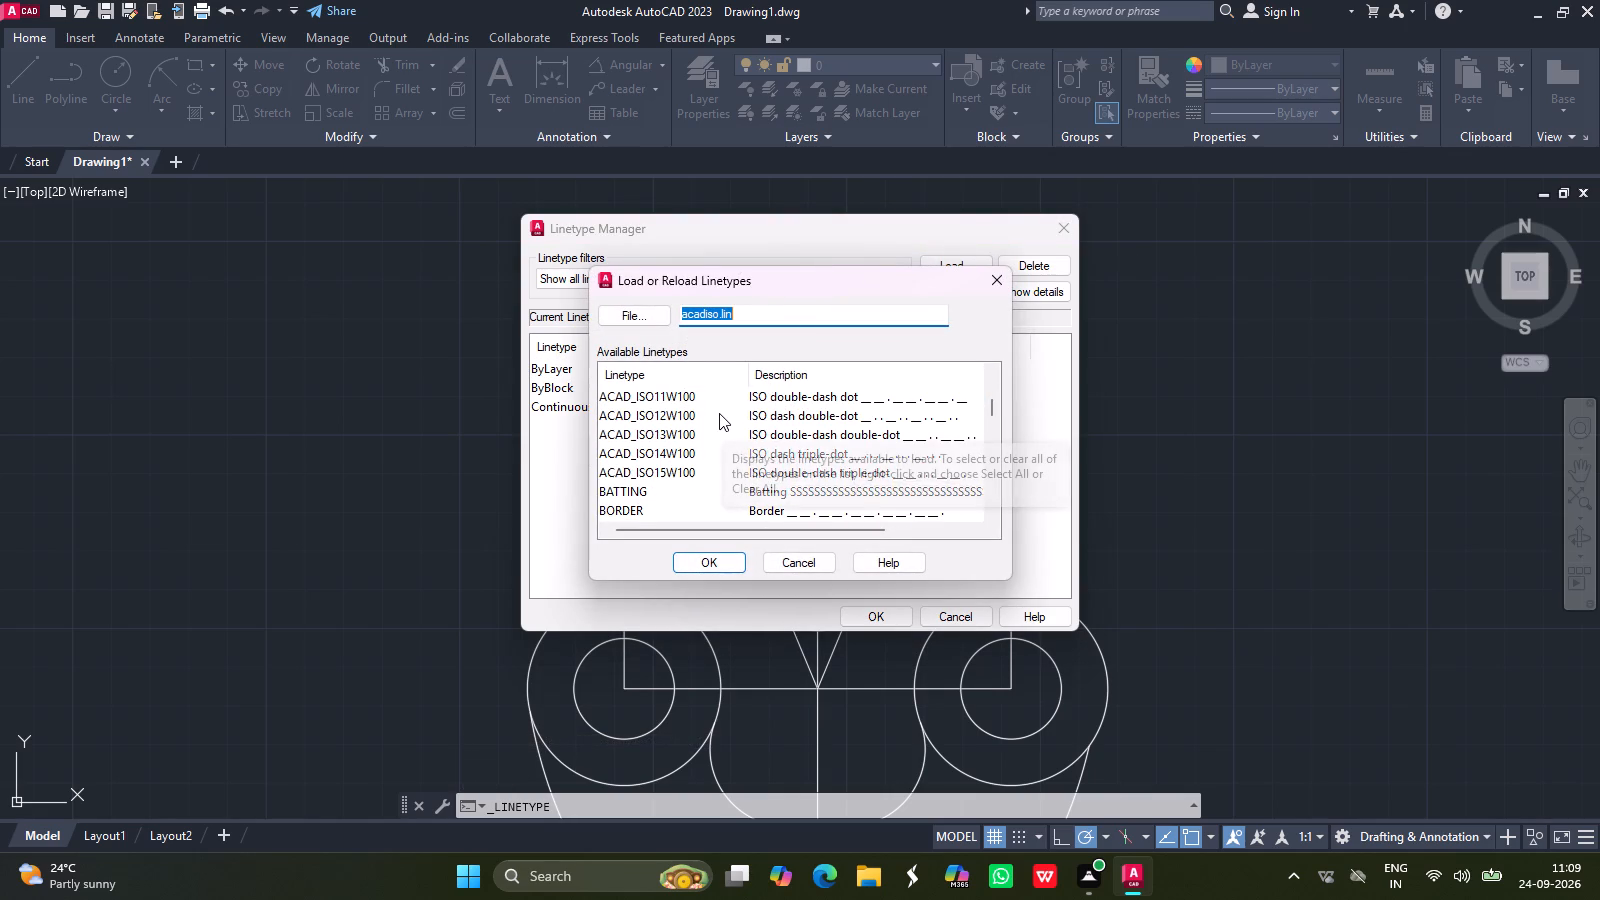
{"action": "scroll", "coordinate": [719, 413], "scroll_direction": "down", "scroll_amount": 2}
{"action": "left_click", "coordinate": [622, 446]}
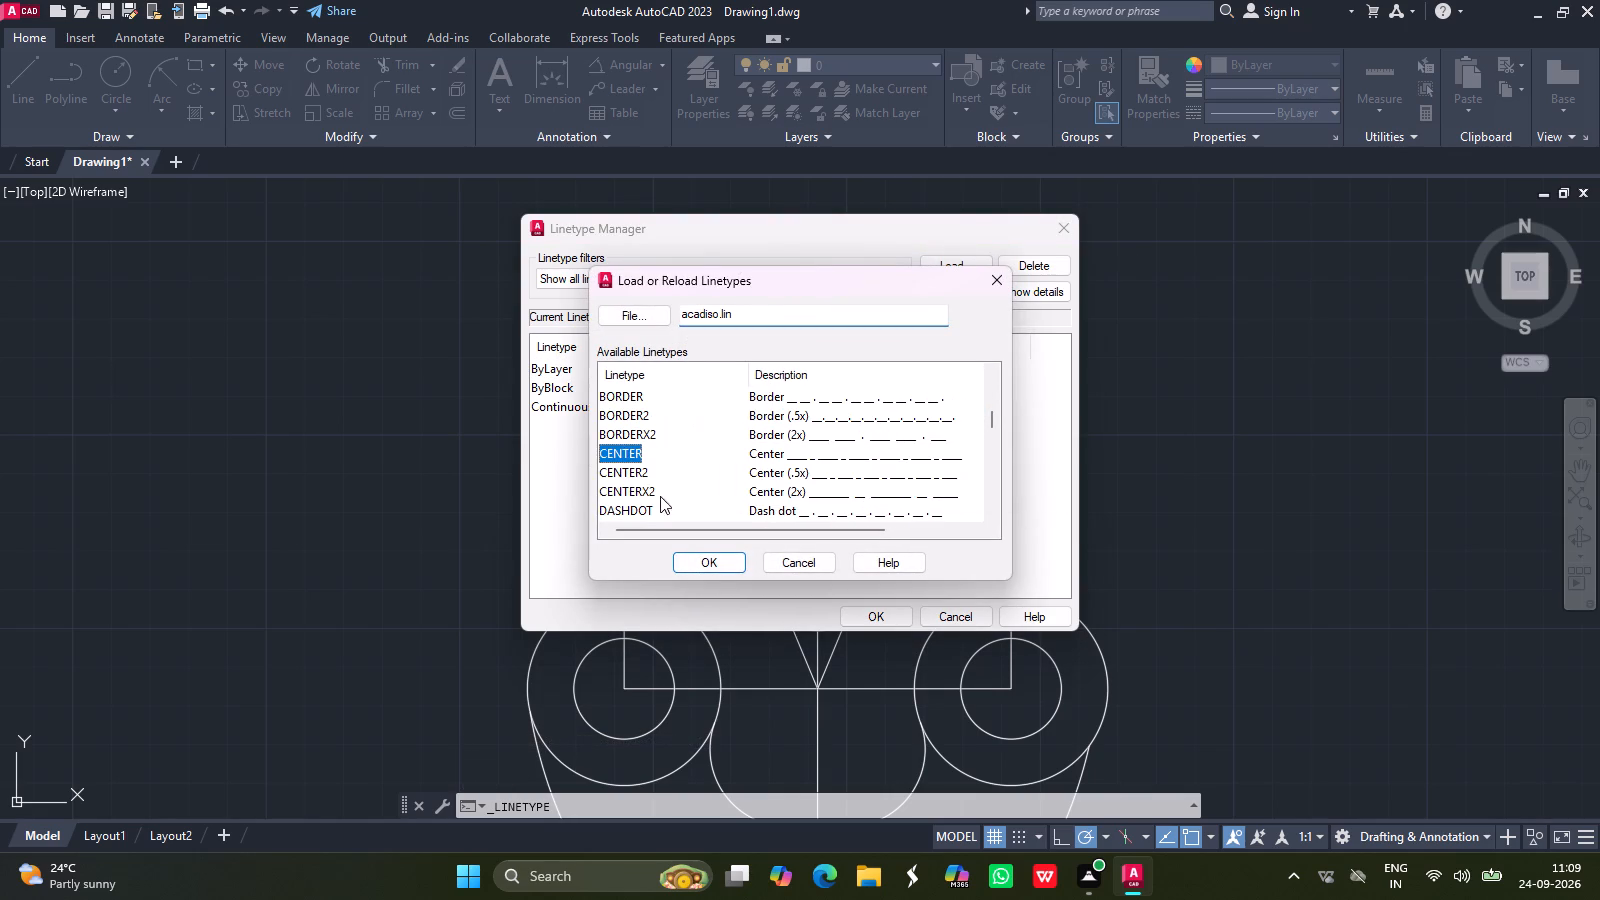
{"action": "left_click", "coordinate": [717, 564]}
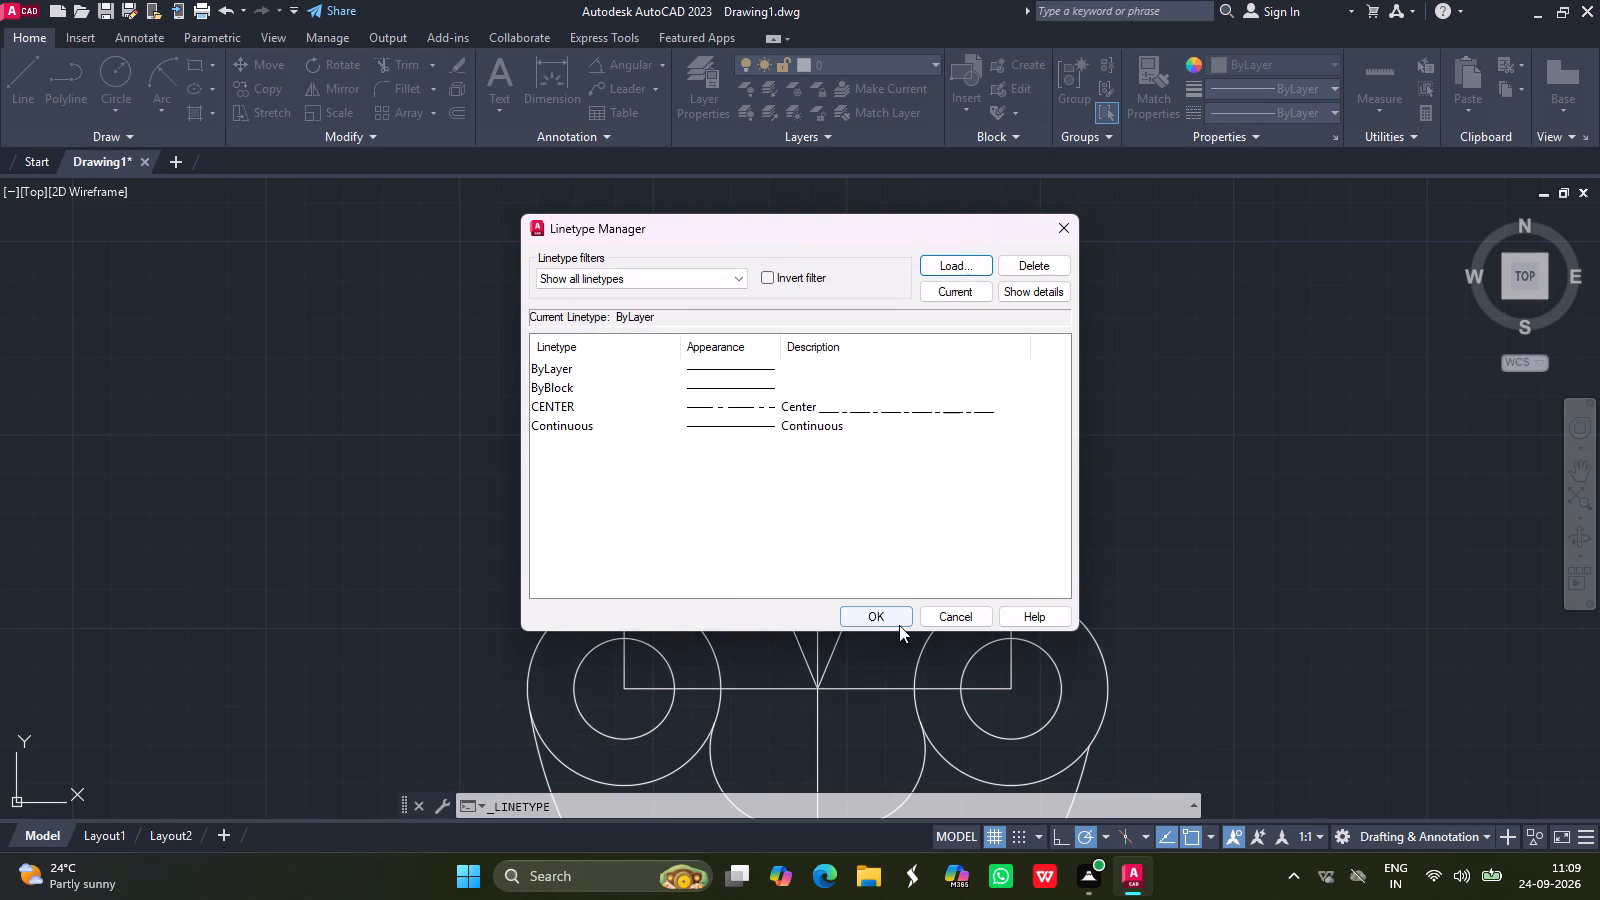
{"action": "left_click", "coordinate": [888, 618]}
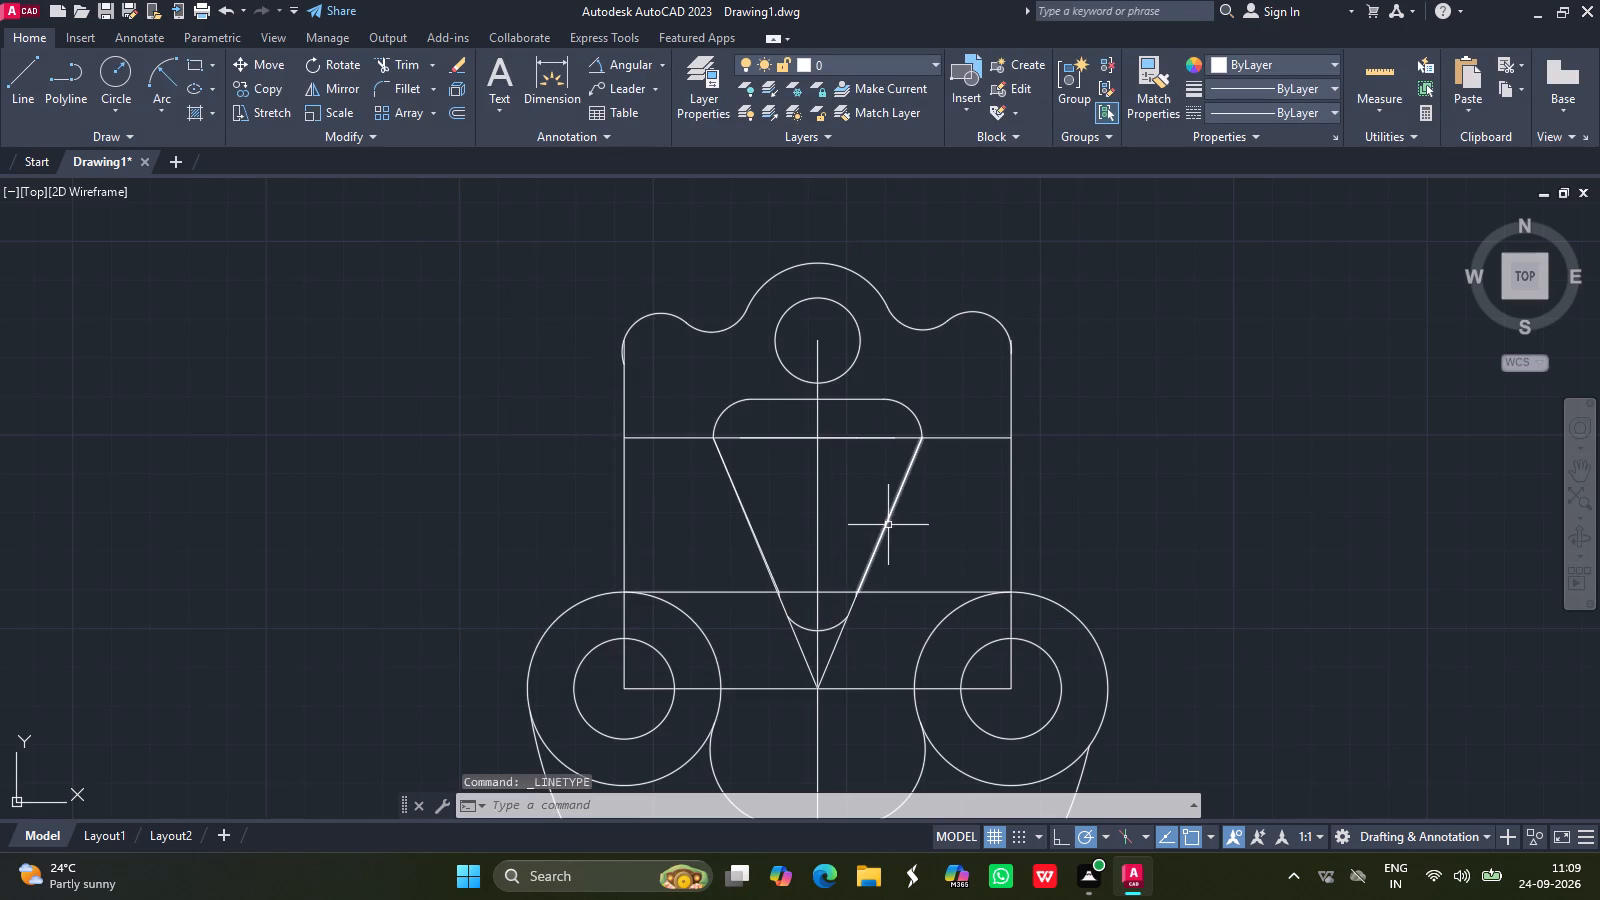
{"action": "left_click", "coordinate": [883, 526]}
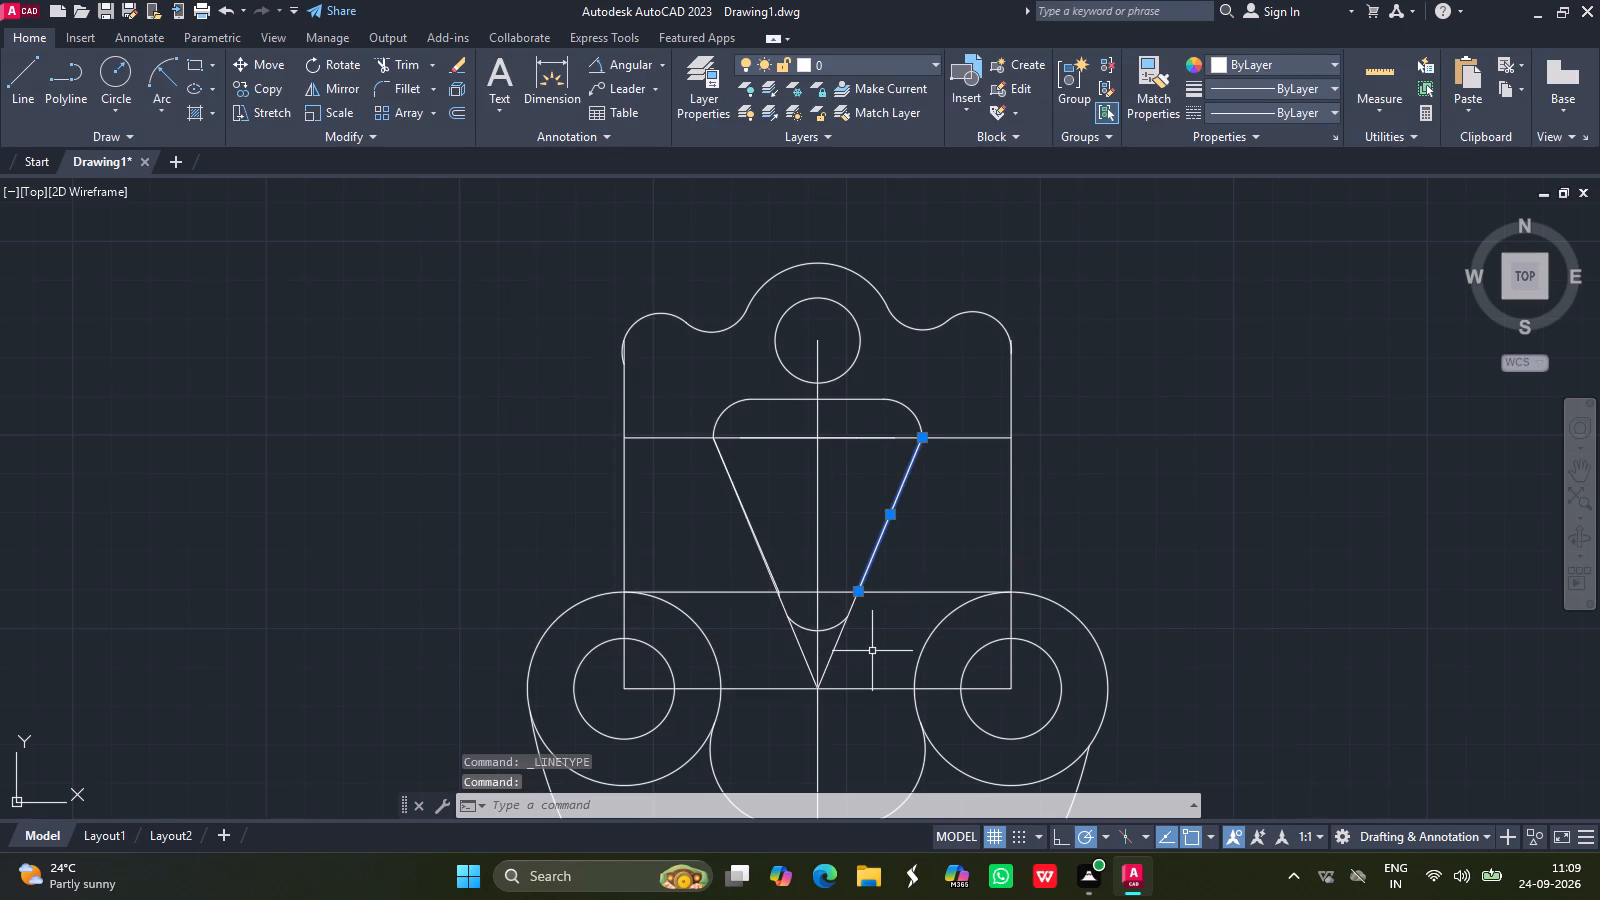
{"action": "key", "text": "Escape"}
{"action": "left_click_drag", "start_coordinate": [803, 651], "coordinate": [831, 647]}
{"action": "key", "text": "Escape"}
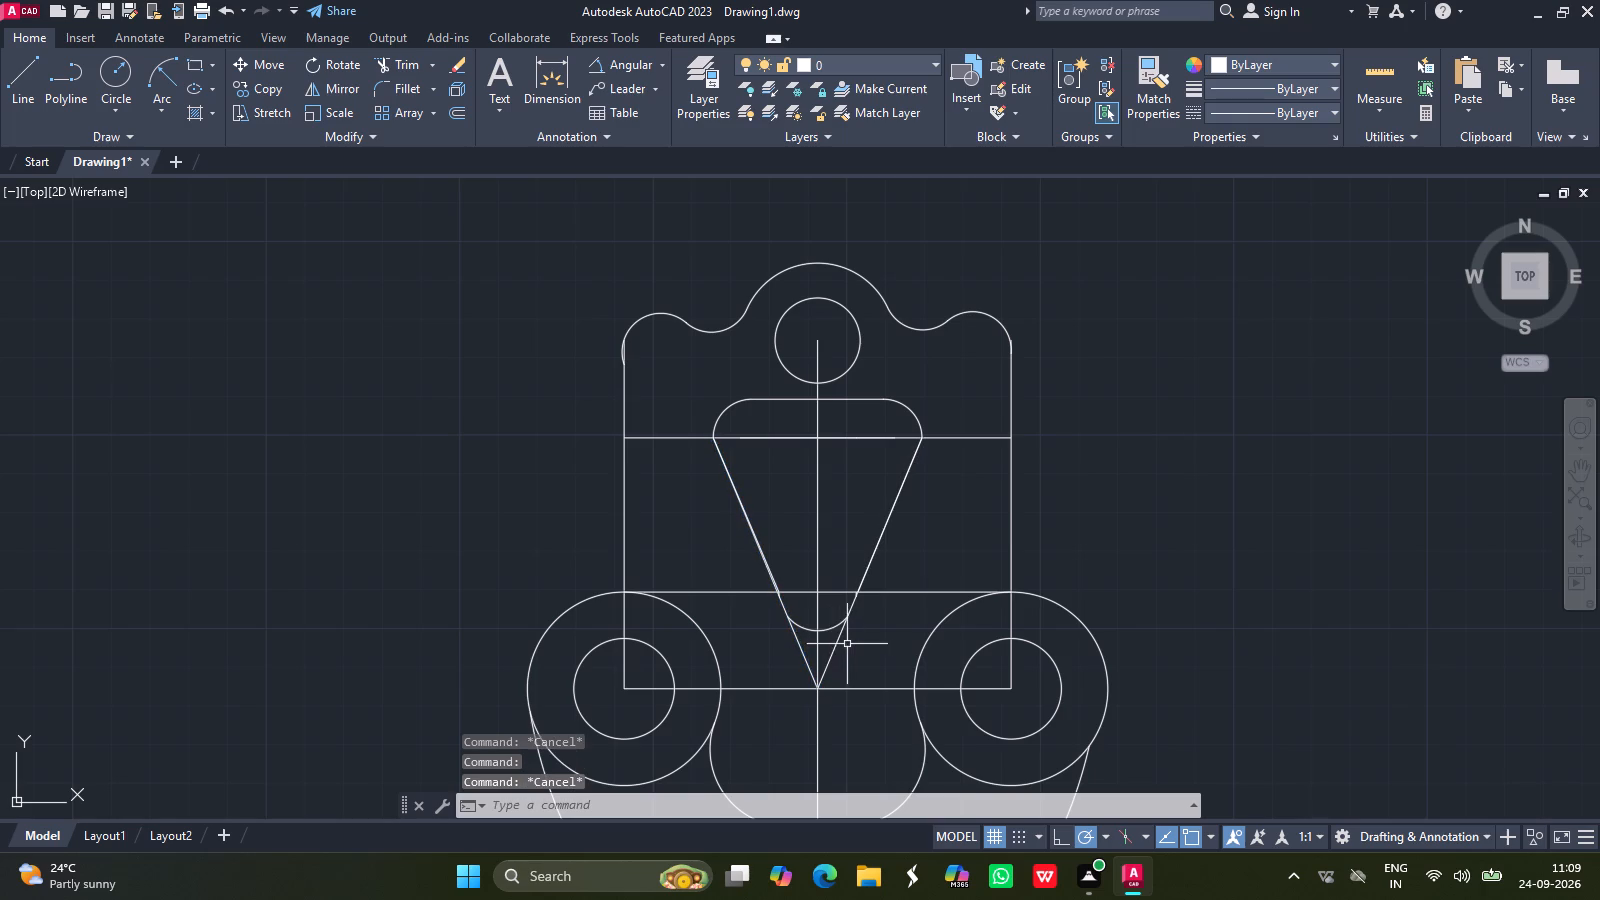
Draw a vertical line from the top hole's centre up to the top of the outer outline arc.
{"action": "scroll", "coordinate": [881, 521], "scroll_direction": "down", "scroll_amount": 1, "text": "ctrl"}
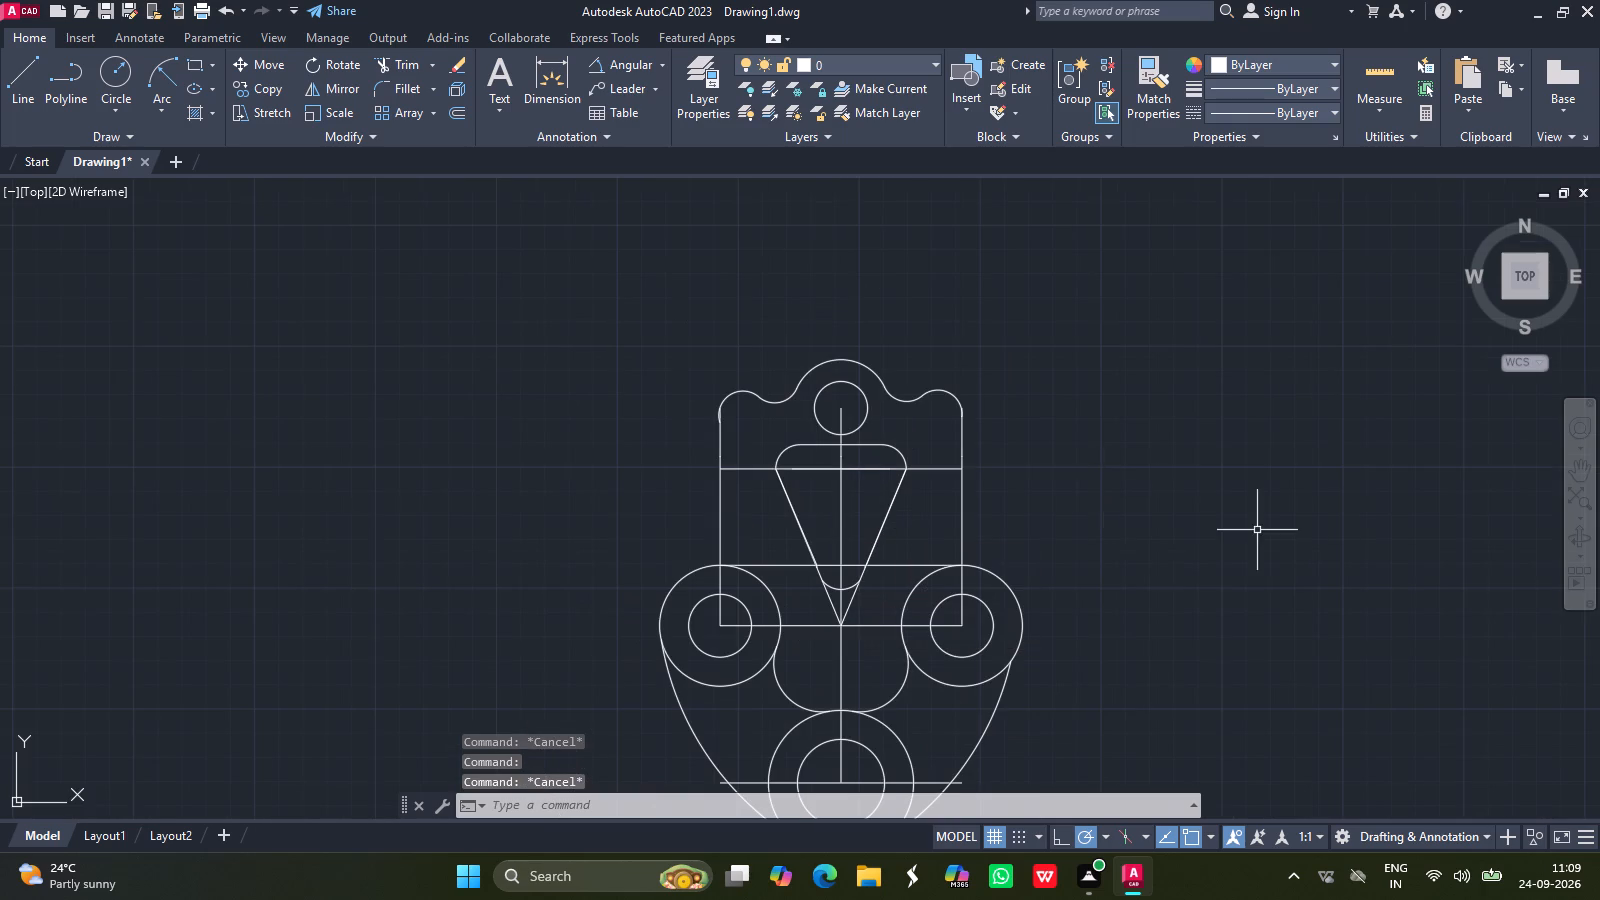
{"action": "left_click", "coordinate": [1584, 473]}
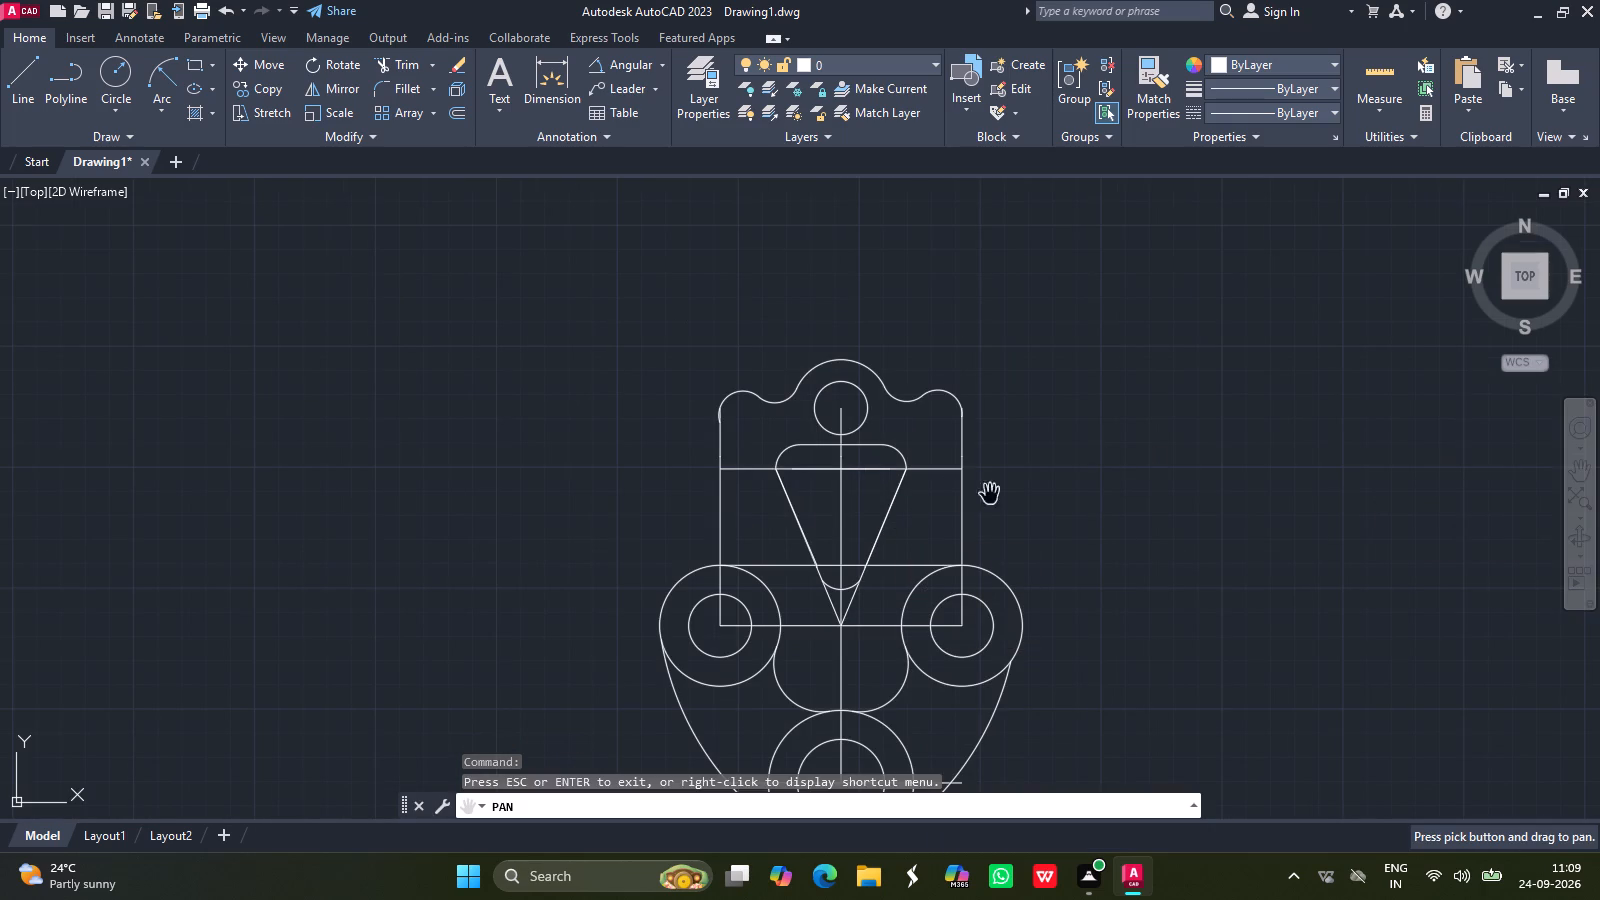
{"action": "left_click_drag", "start_coordinate": [796, 509], "coordinate": [780, 399]}
{"action": "key", "text": "Escape"}
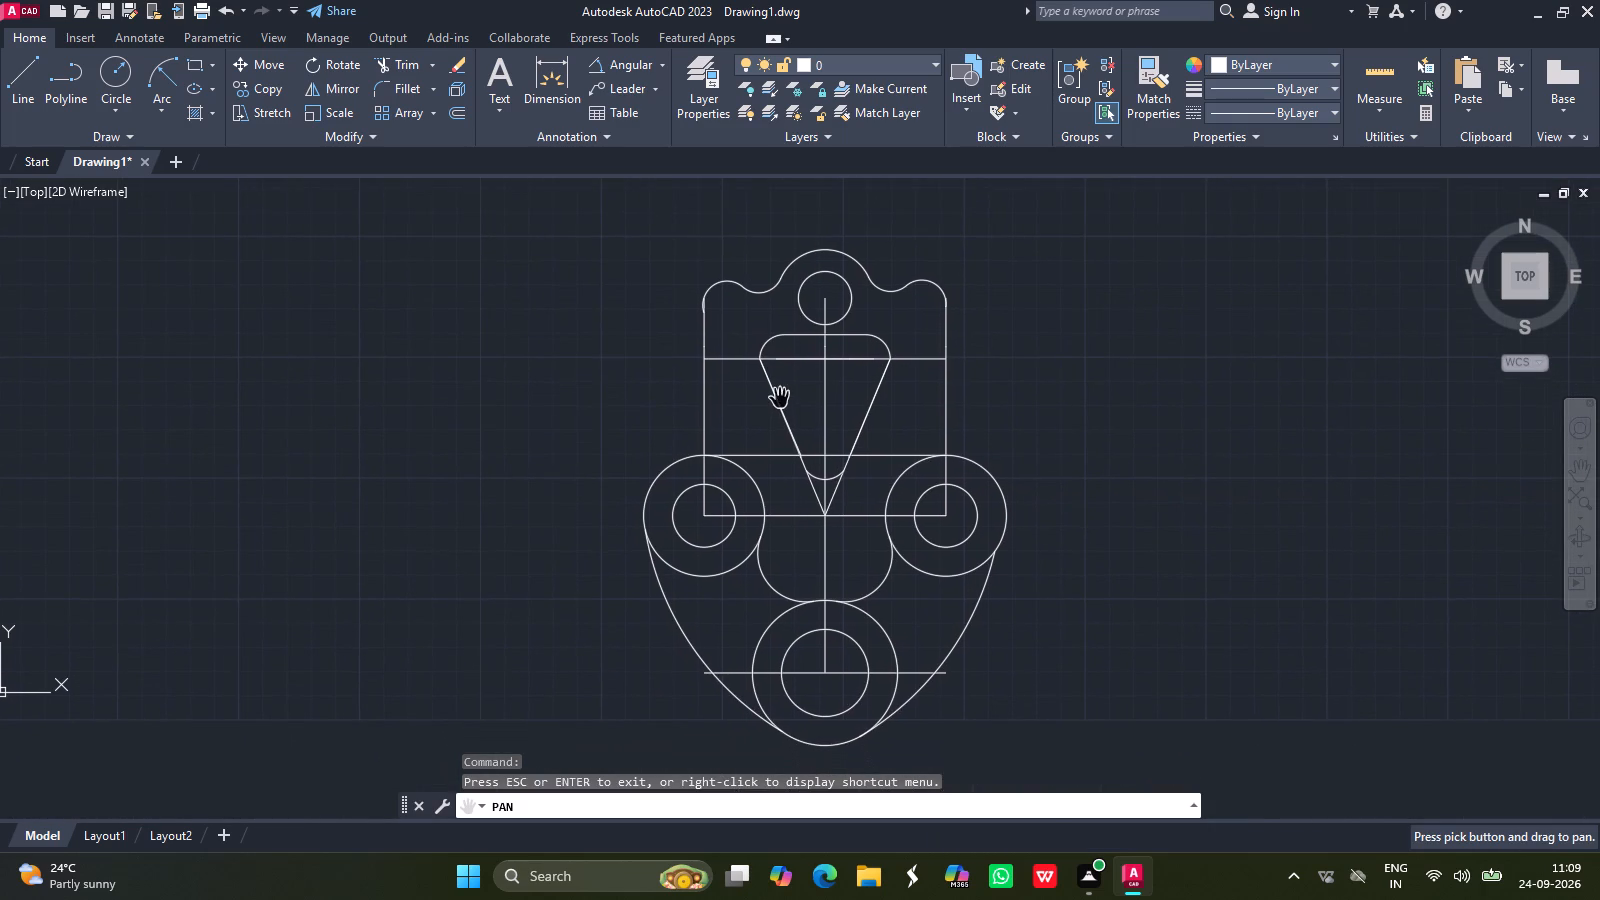
{"action": "key", "text": "Escape"}
{"action": "left_click", "coordinate": [22, 76]}
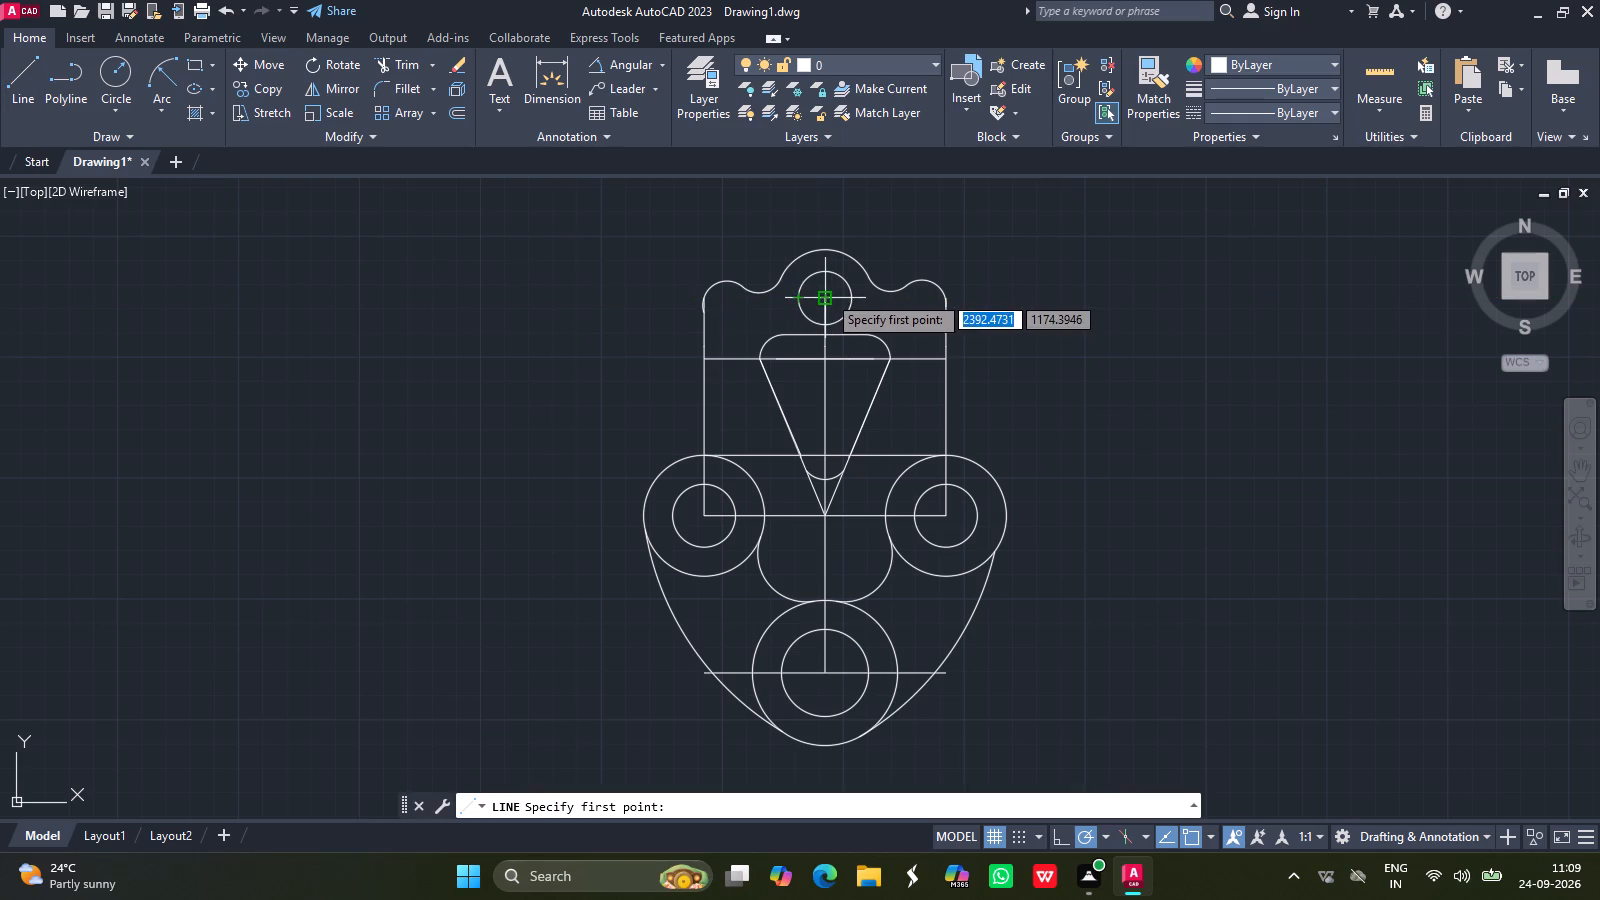
{"action": "left_click_drag", "start_coordinate": [827, 294], "coordinate": [827, 252]}
{"action": "left_click", "coordinate": [827, 252]}
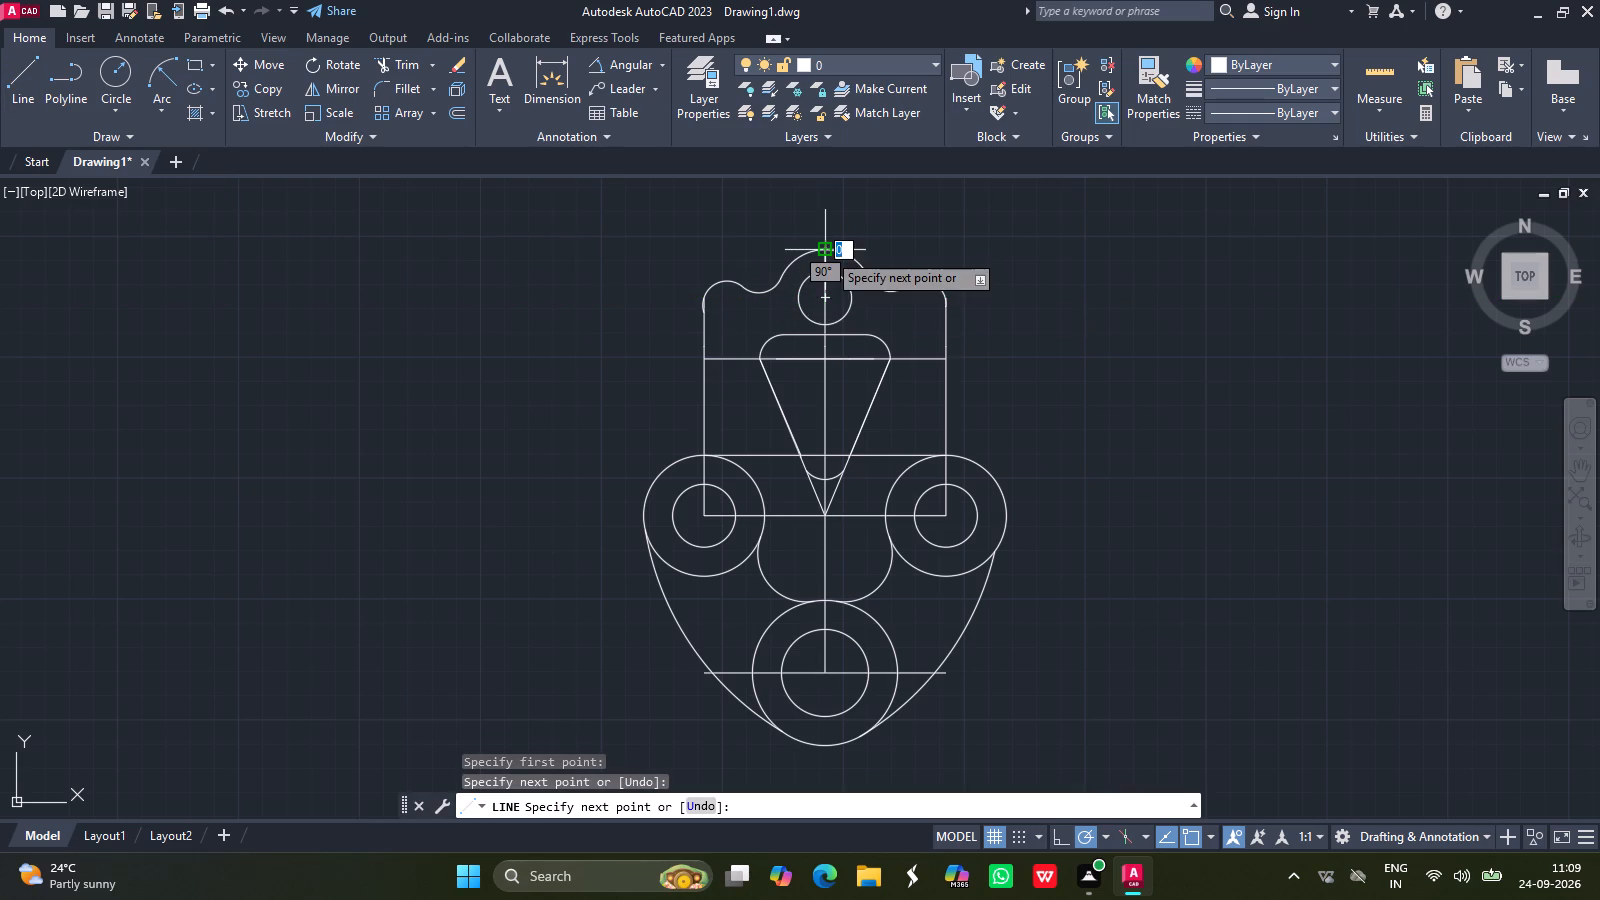
{"action": "key", "text": "Return"}
Draw a horizontal centre line through the top hole, extending slightly past the circle on both sides.
{"action": "left_click", "coordinate": [13, 84]}
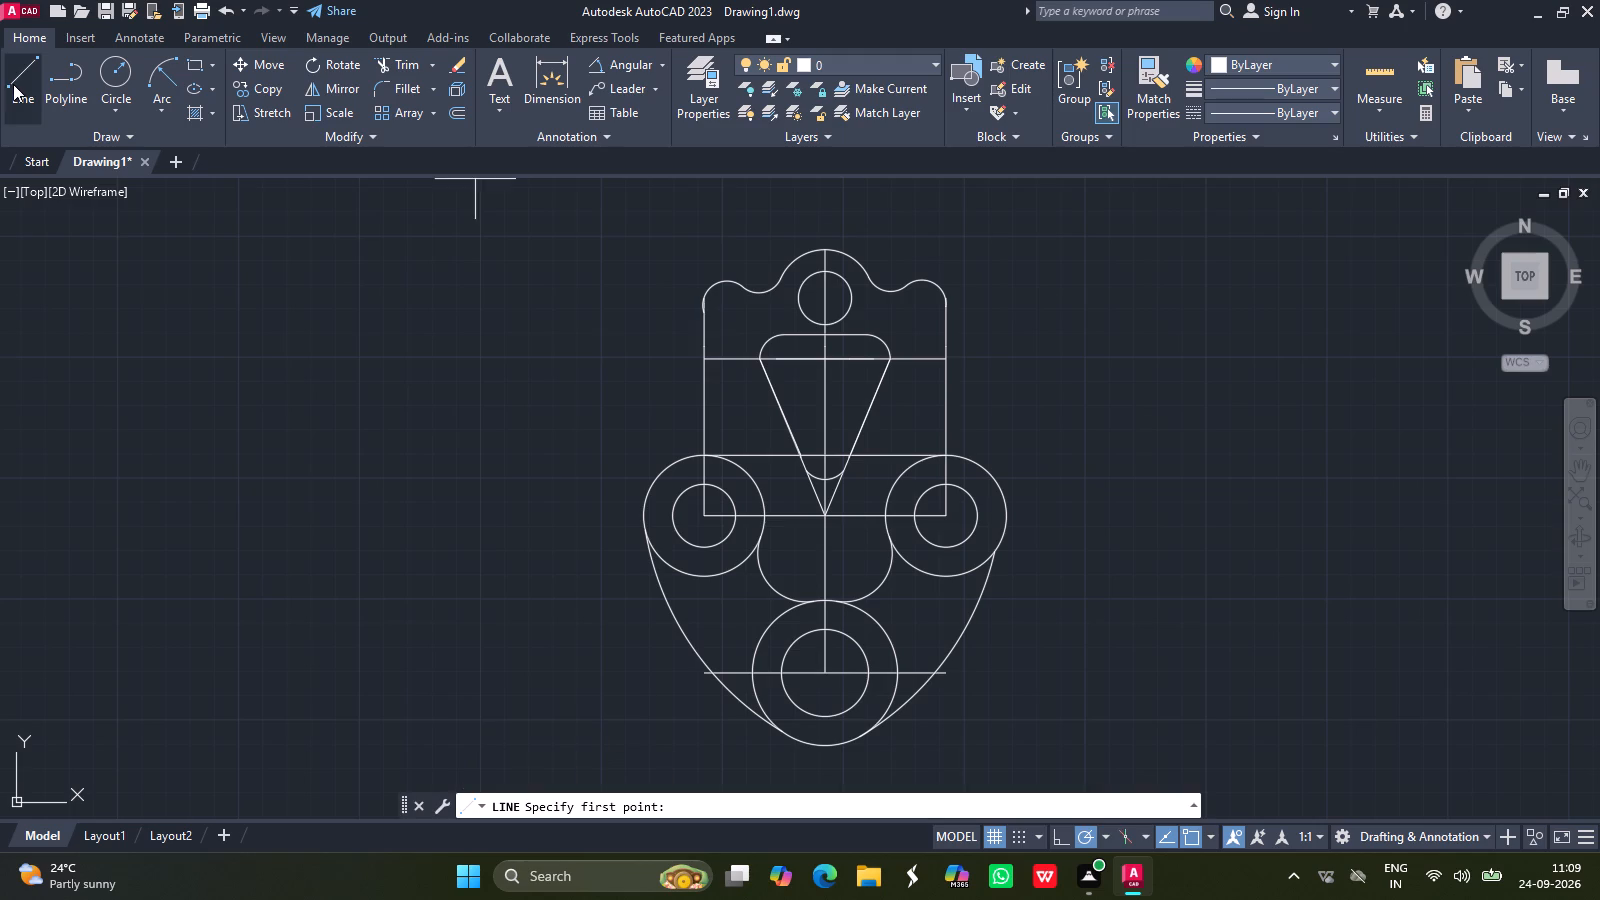
{"action": "left_click", "coordinate": [786, 297]}
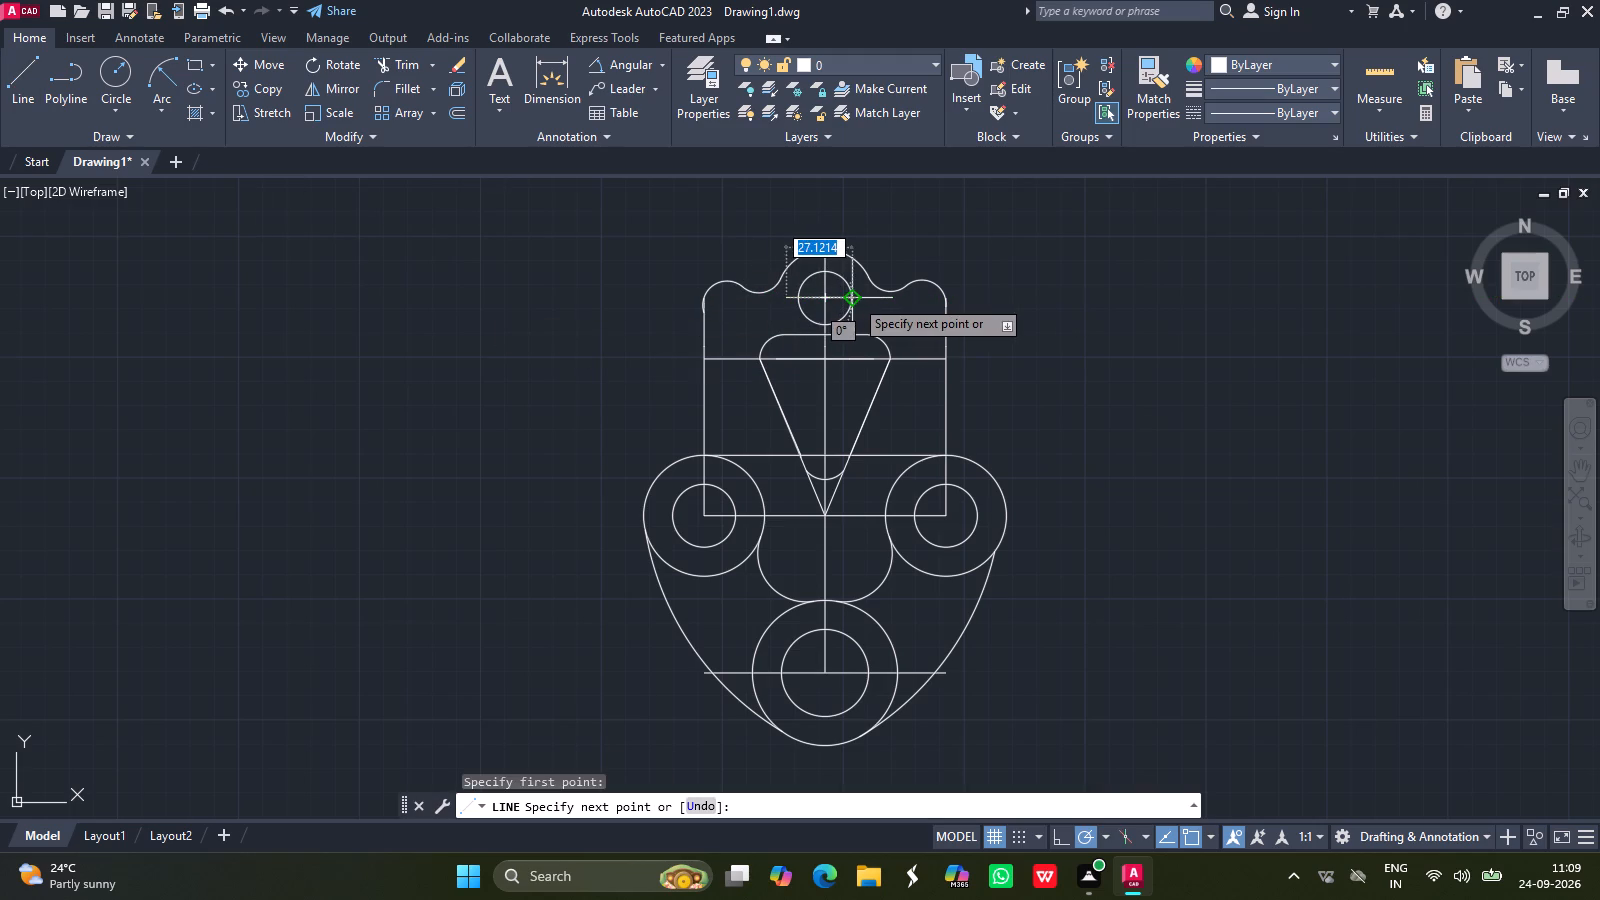
{"action": "left_click", "coordinate": [866, 298]}
{"action": "key", "text": "Return"}
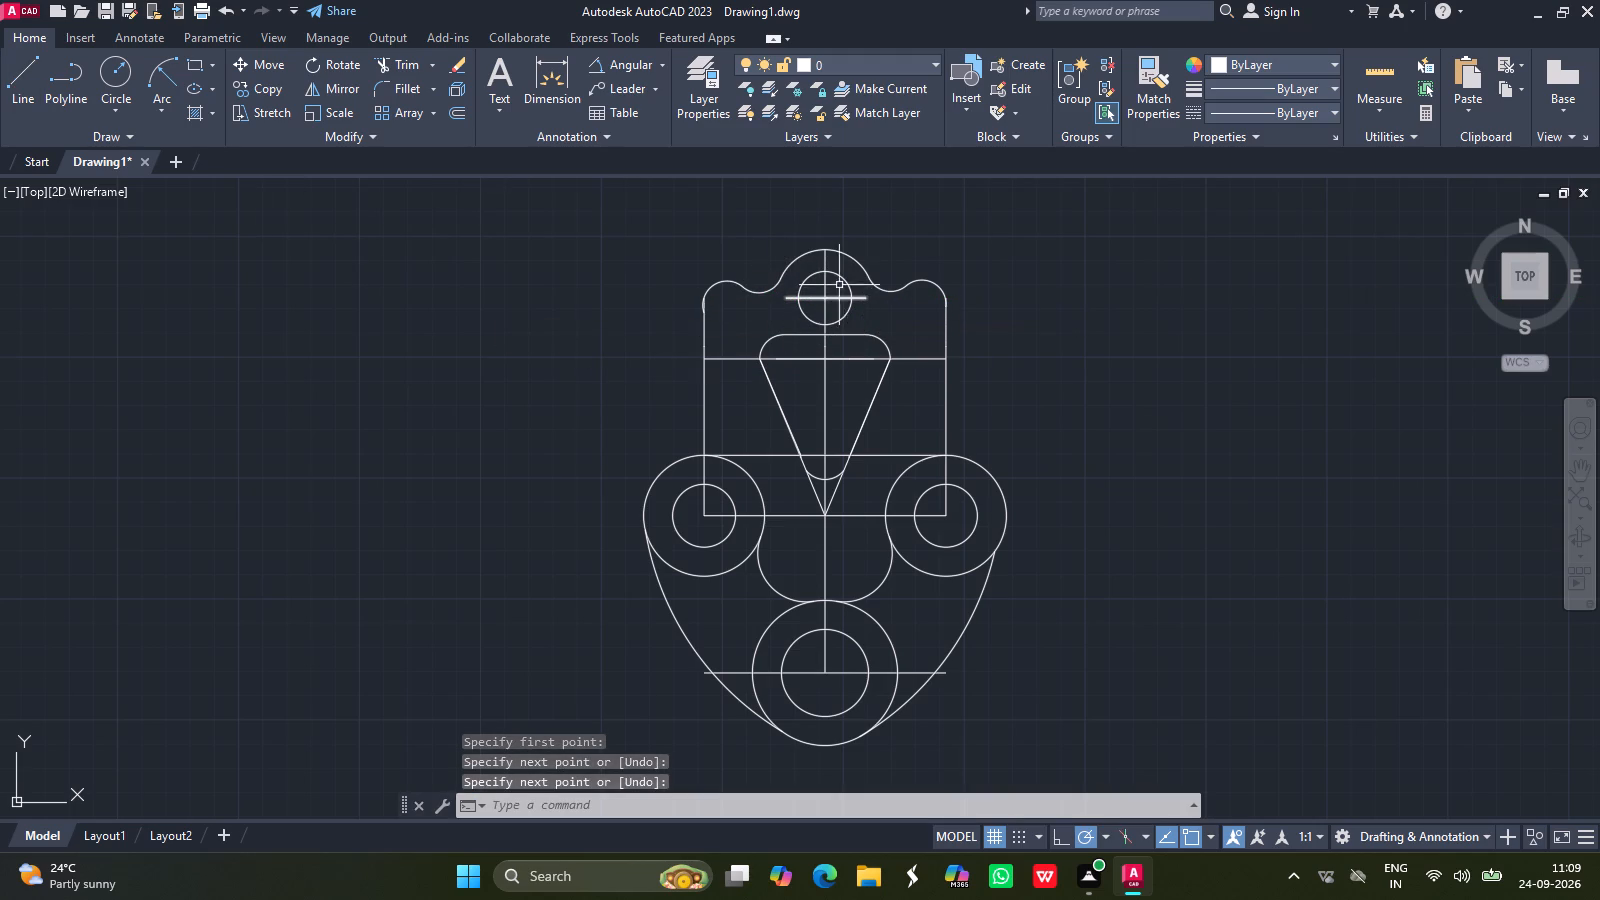
Draw a horizontal line from the left hole's centre outward to just beyond the left outer circle.
{"action": "left_click", "coordinate": [13, 80]}
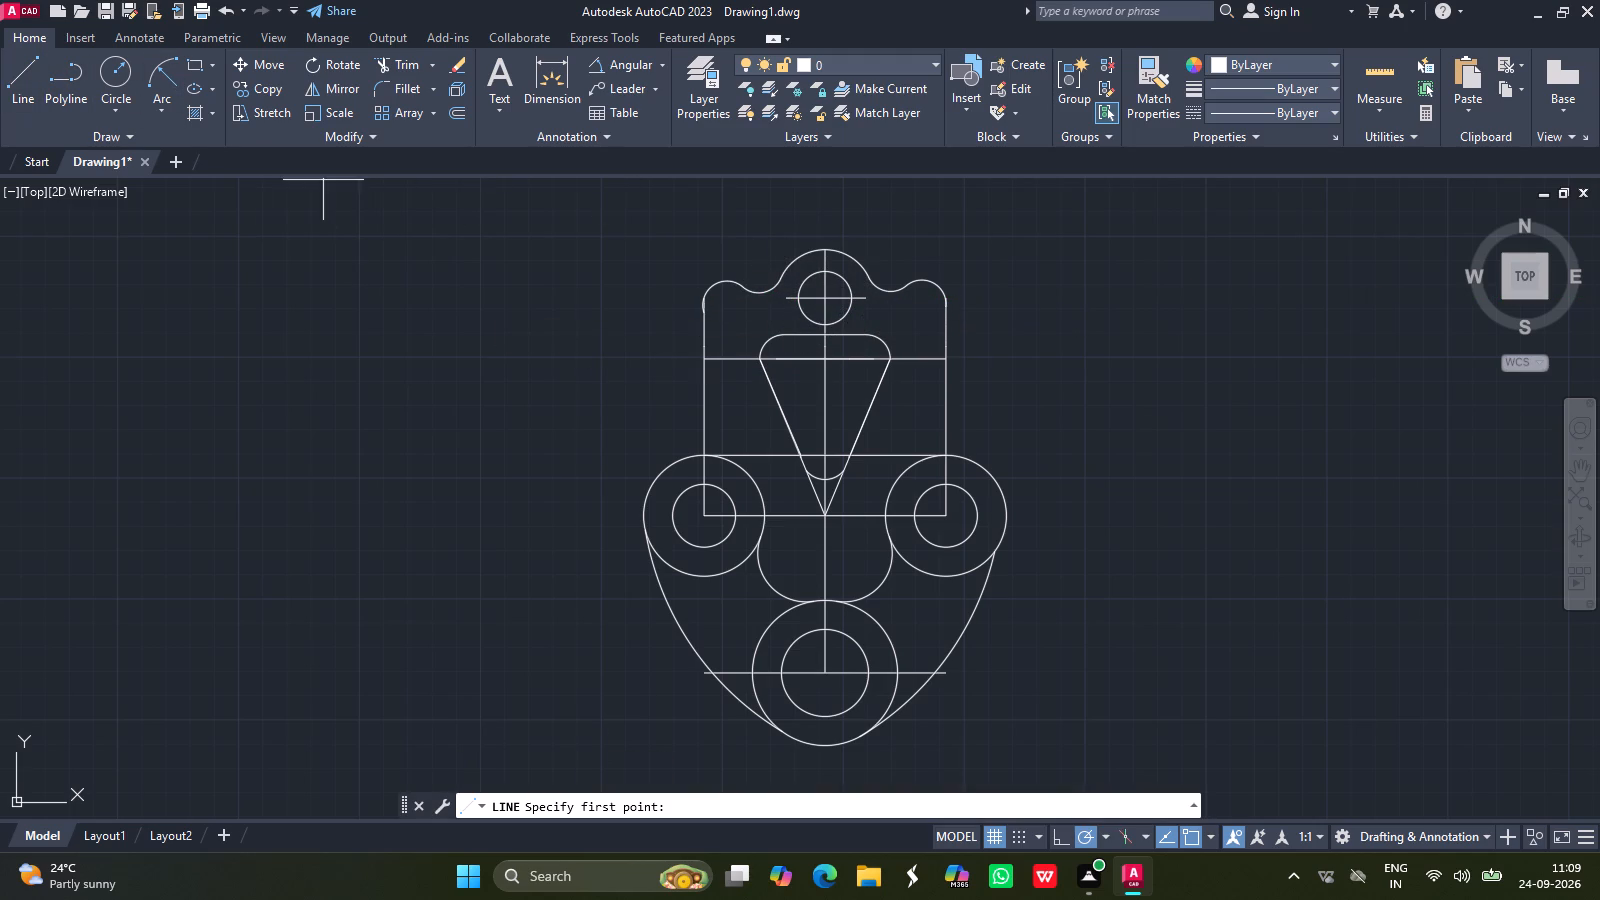
{"action": "left_click_drag", "start_coordinate": [705, 517], "coordinate": [671, 514]}
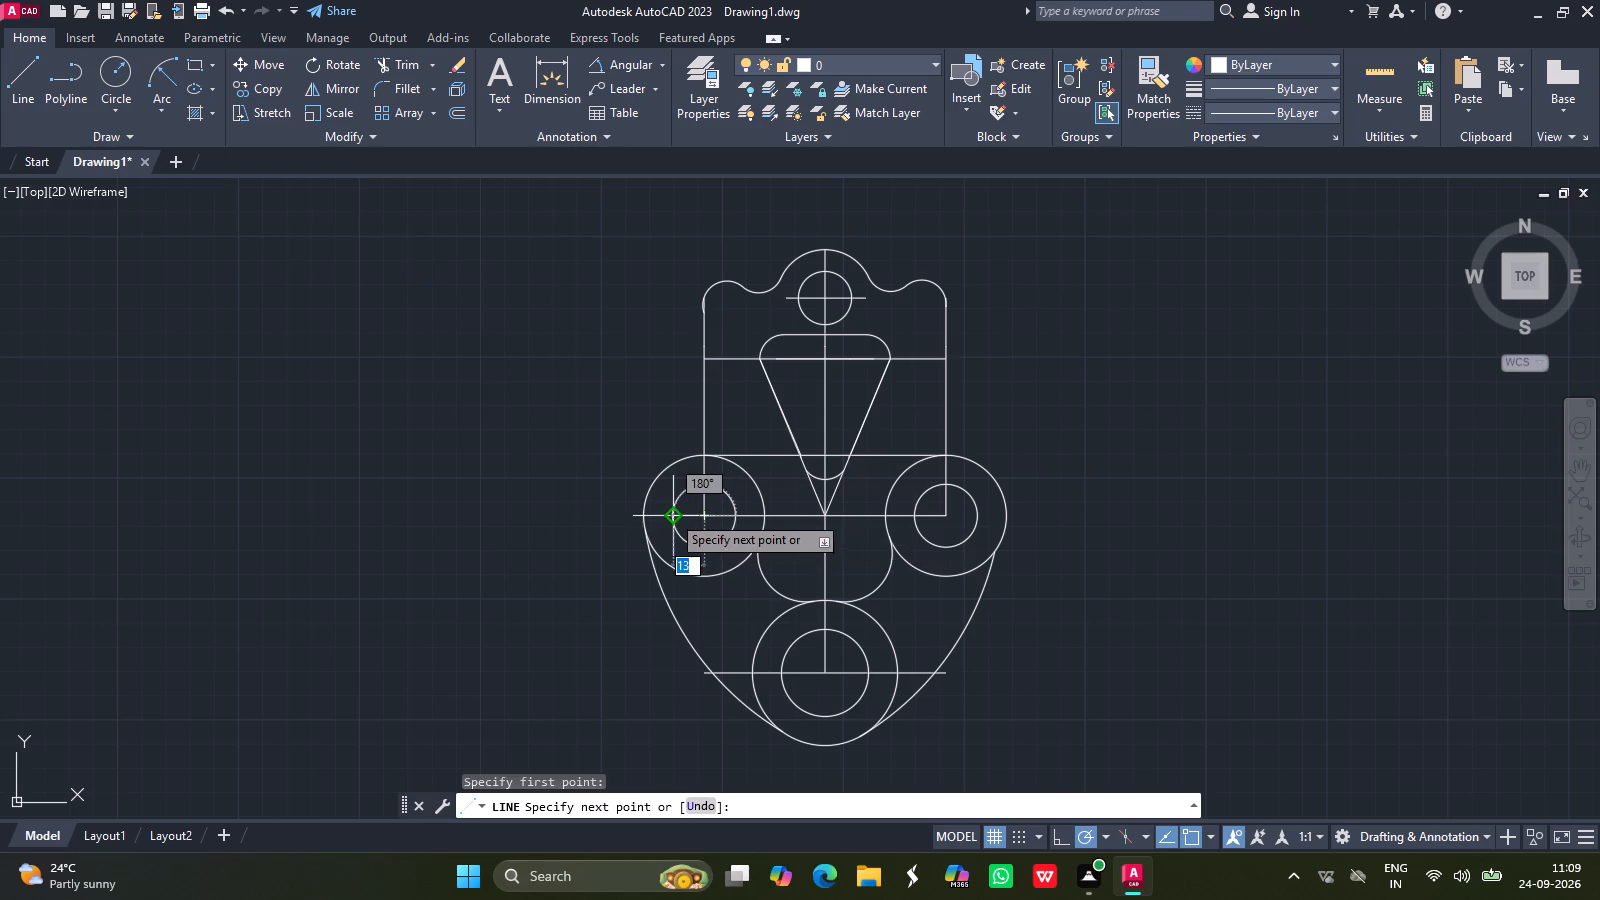
{"action": "left_click_drag", "start_coordinate": [671, 514], "coordinate": [627, 510]}
{"action": "left_click", "coordinate": [627, 510]}
{"action": "key", "text": "Return"}
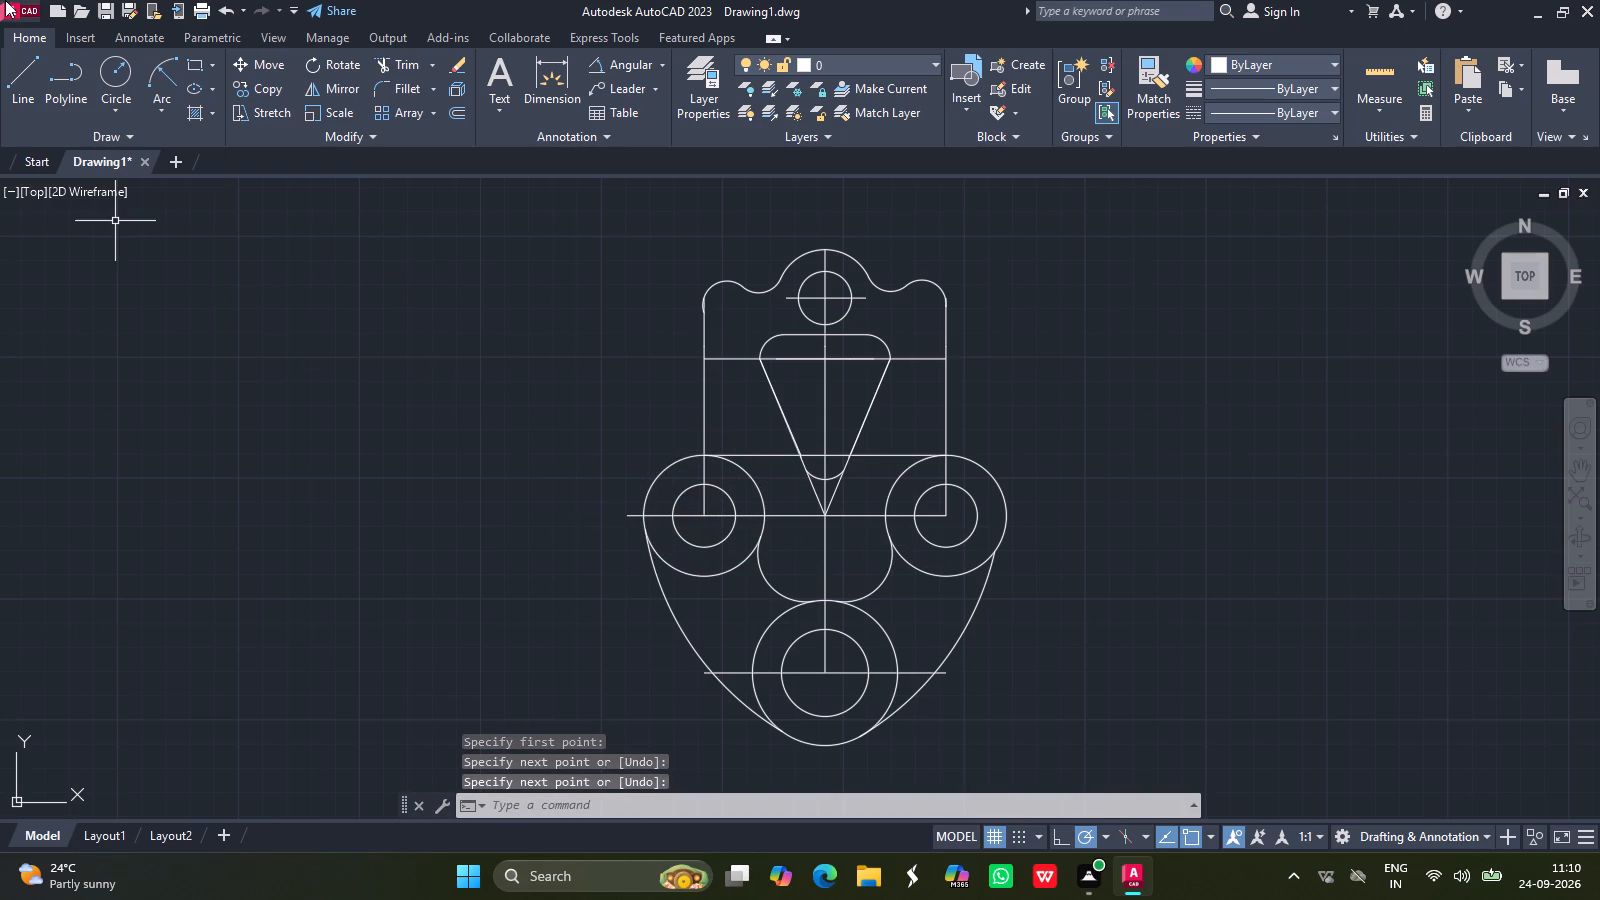
Draw a vertical line from the left hole's centre down to just below the left outer circle.
{"action": "left_click", "coordinate": [19, 67]}
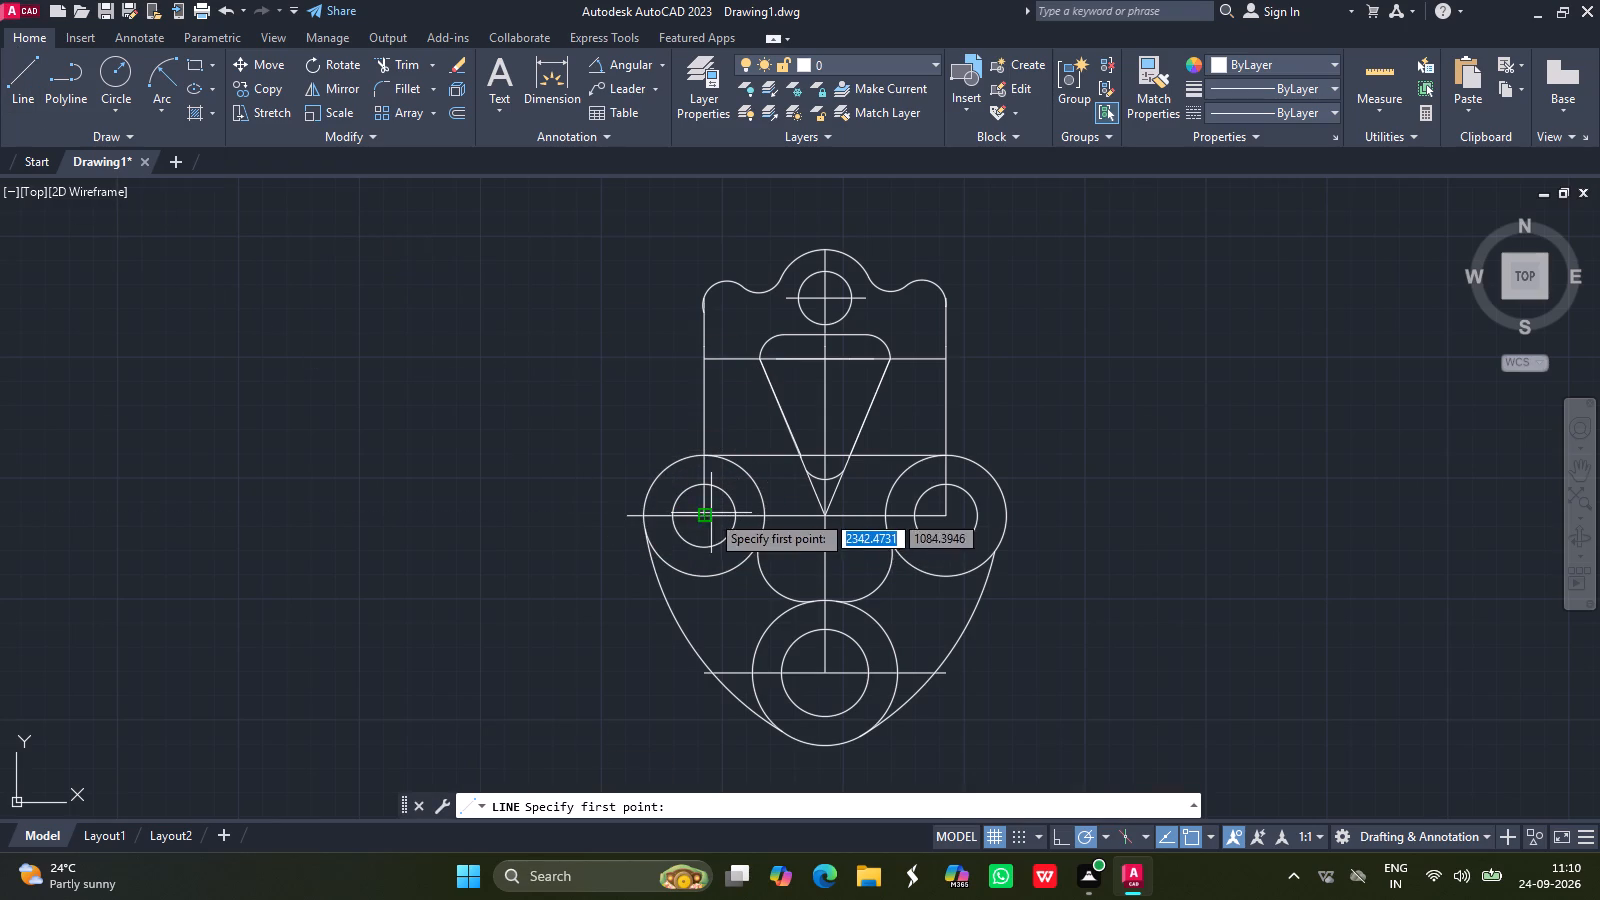
{"action": "left_click_drag", "start_coordinate": [706, 518], "coordinate": [699, 611]}
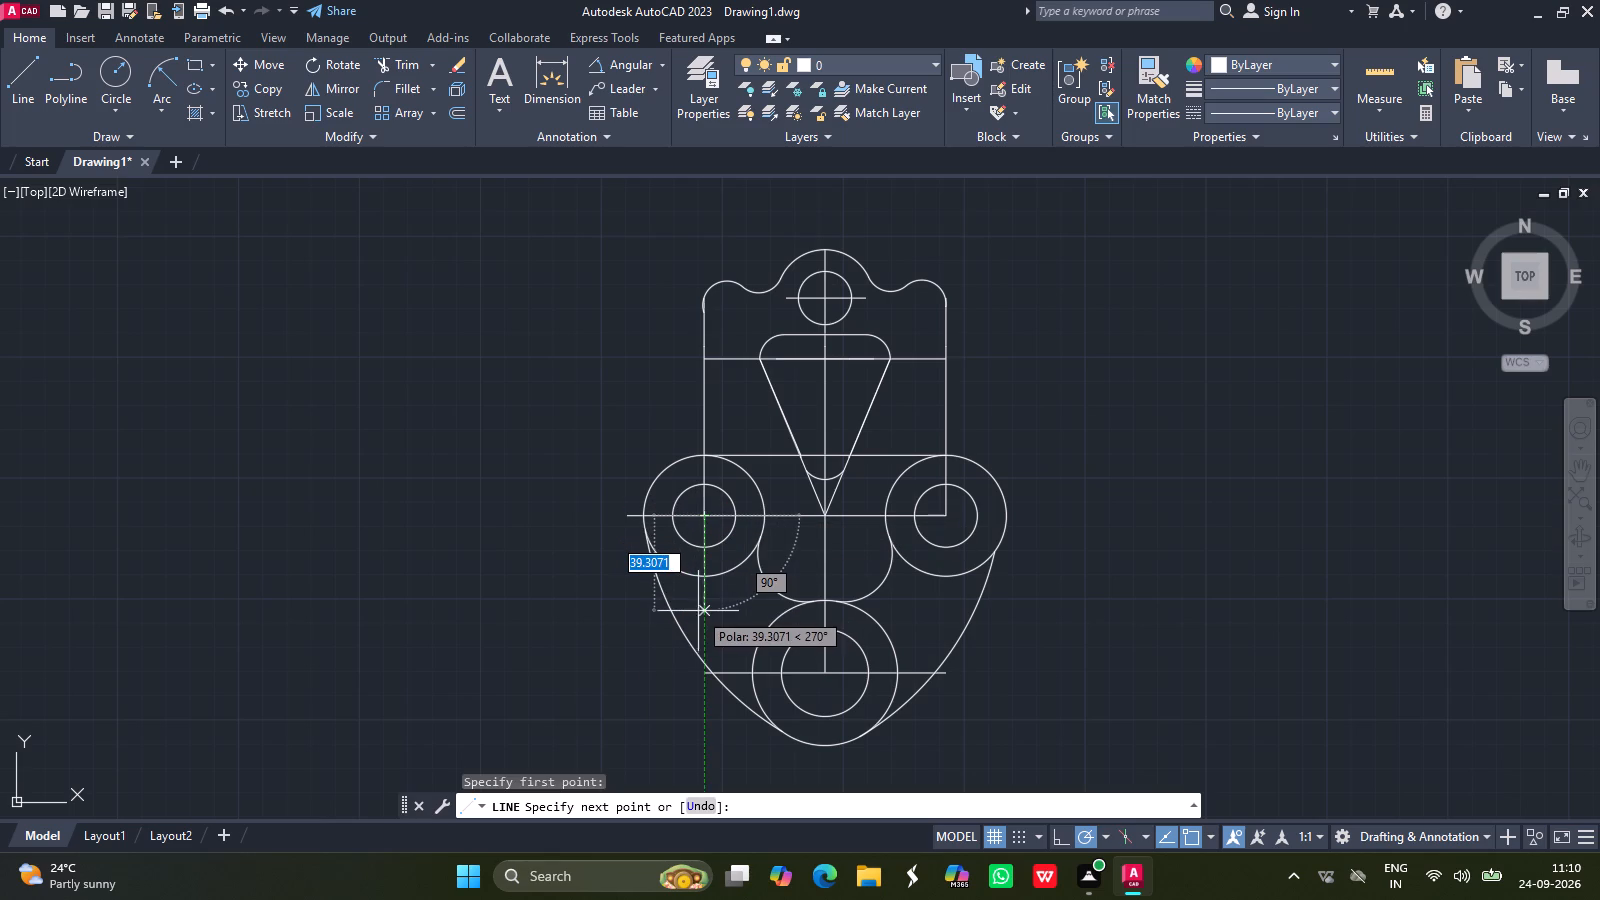
{"action": "left_click_drag", "start_coordinate": [699, 611], "coordinate": [702, 598]}
{"action": "left_click", "coordinate": [702, 598]}
{"action": "key", "text": "Return"}
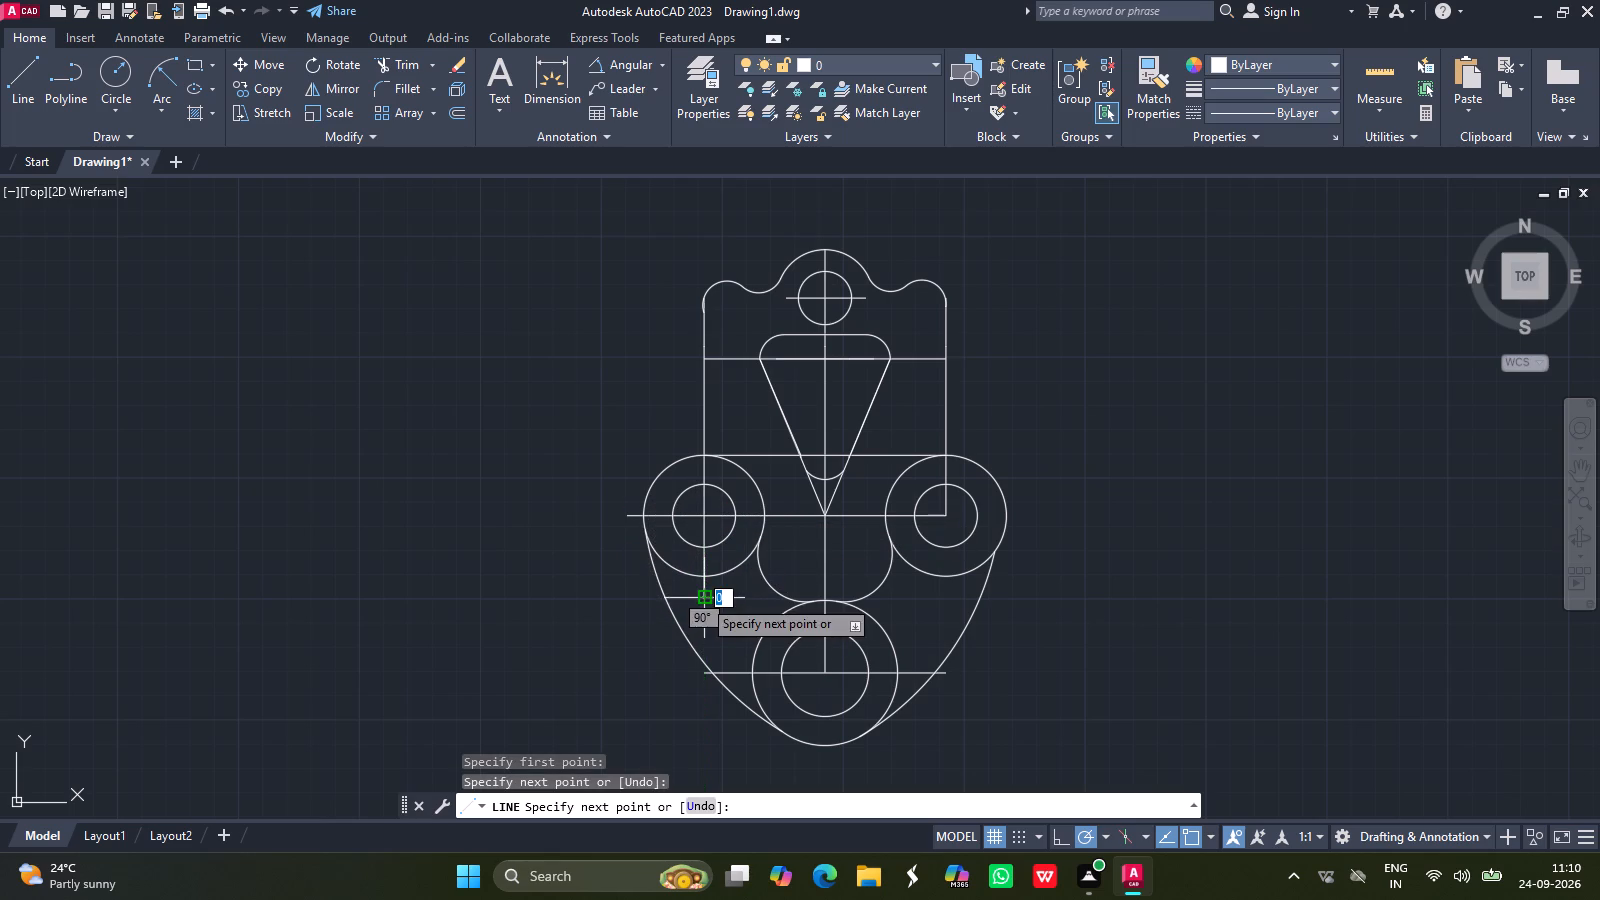
Draw a horizontal line from the right hole's centre outward to just beyond the right outer circle.
{"action": "left_click_drag", "start_coordinate": [27, 80], "coordinate": [758, 381]}
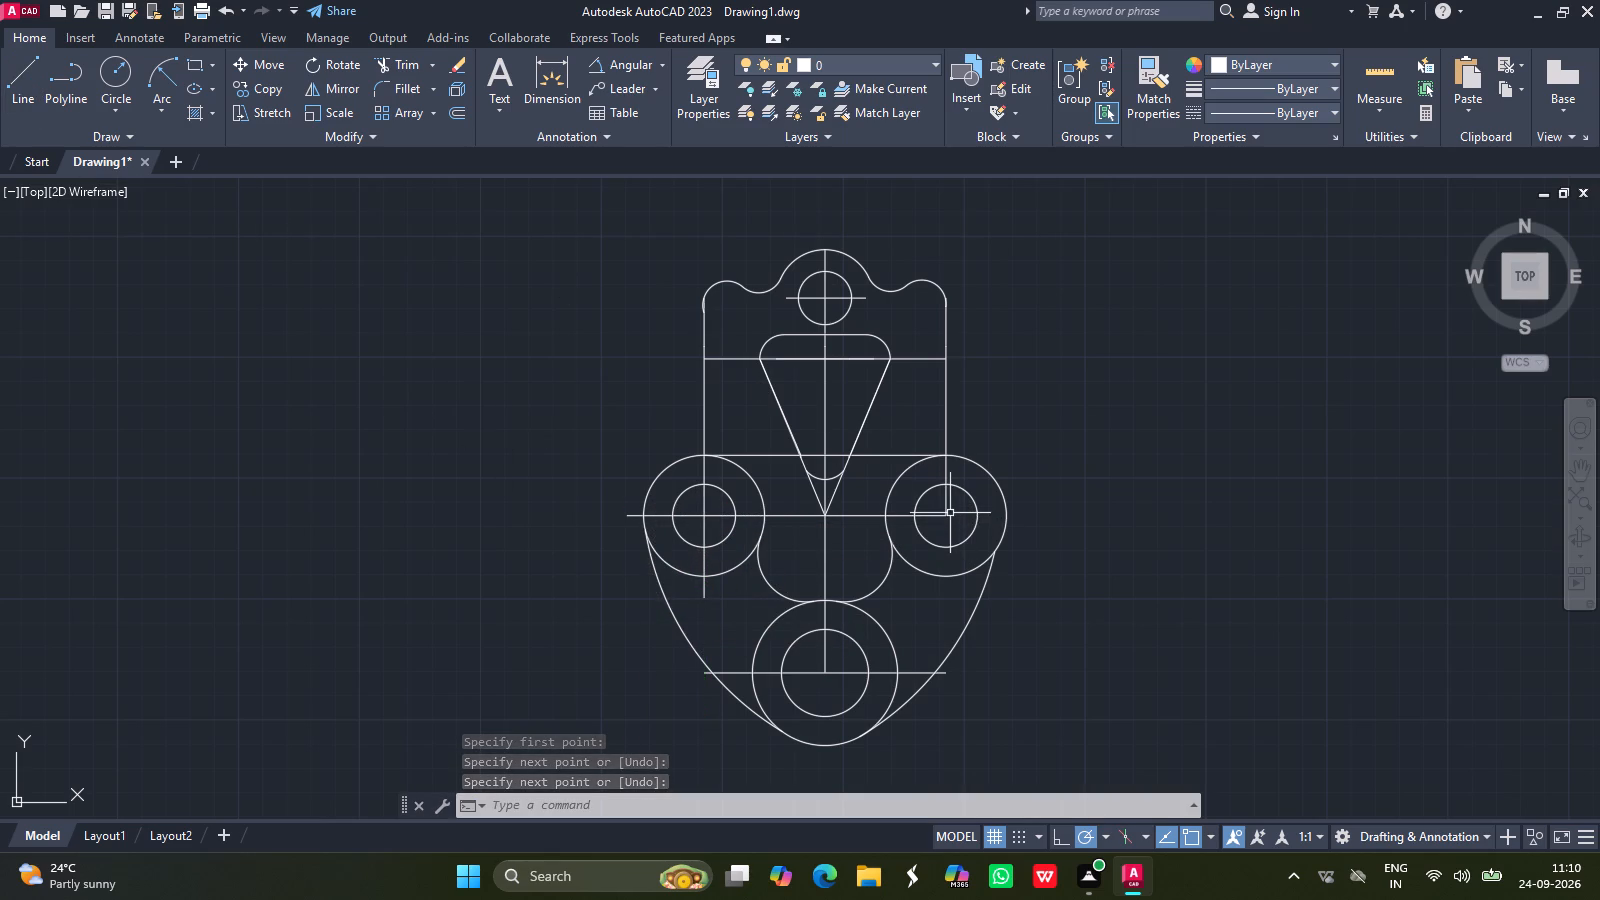
{"action": "left_click", "coordinate": [17, 79]}
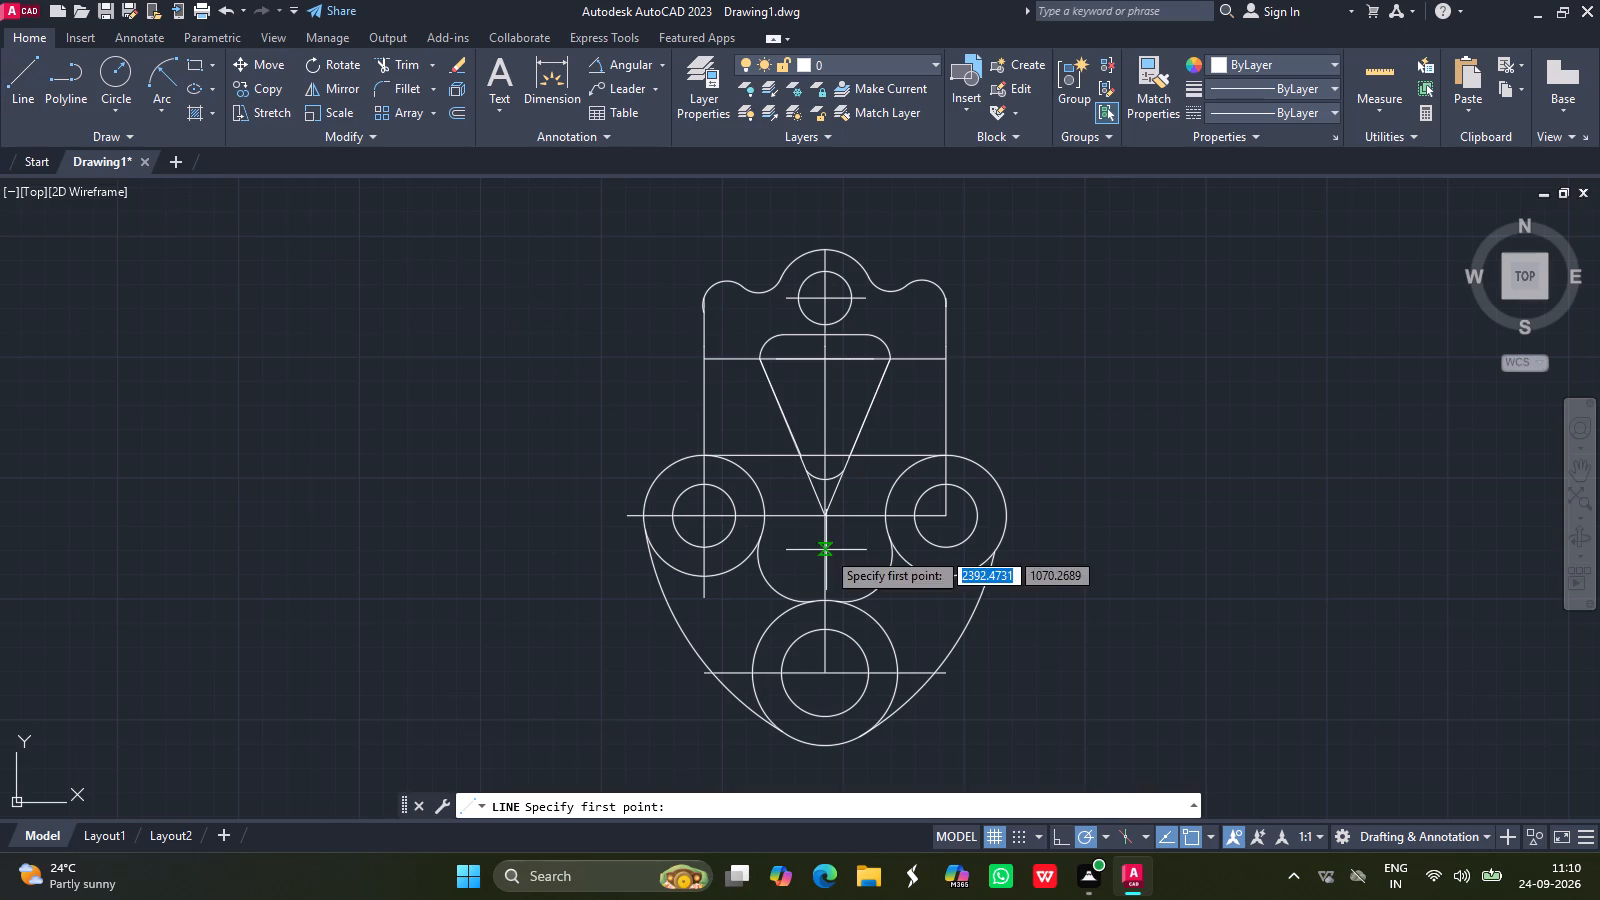
{"action": "left_click_drag", "start_coordinate": [949, 518], "coordinate": [1015, 519]}
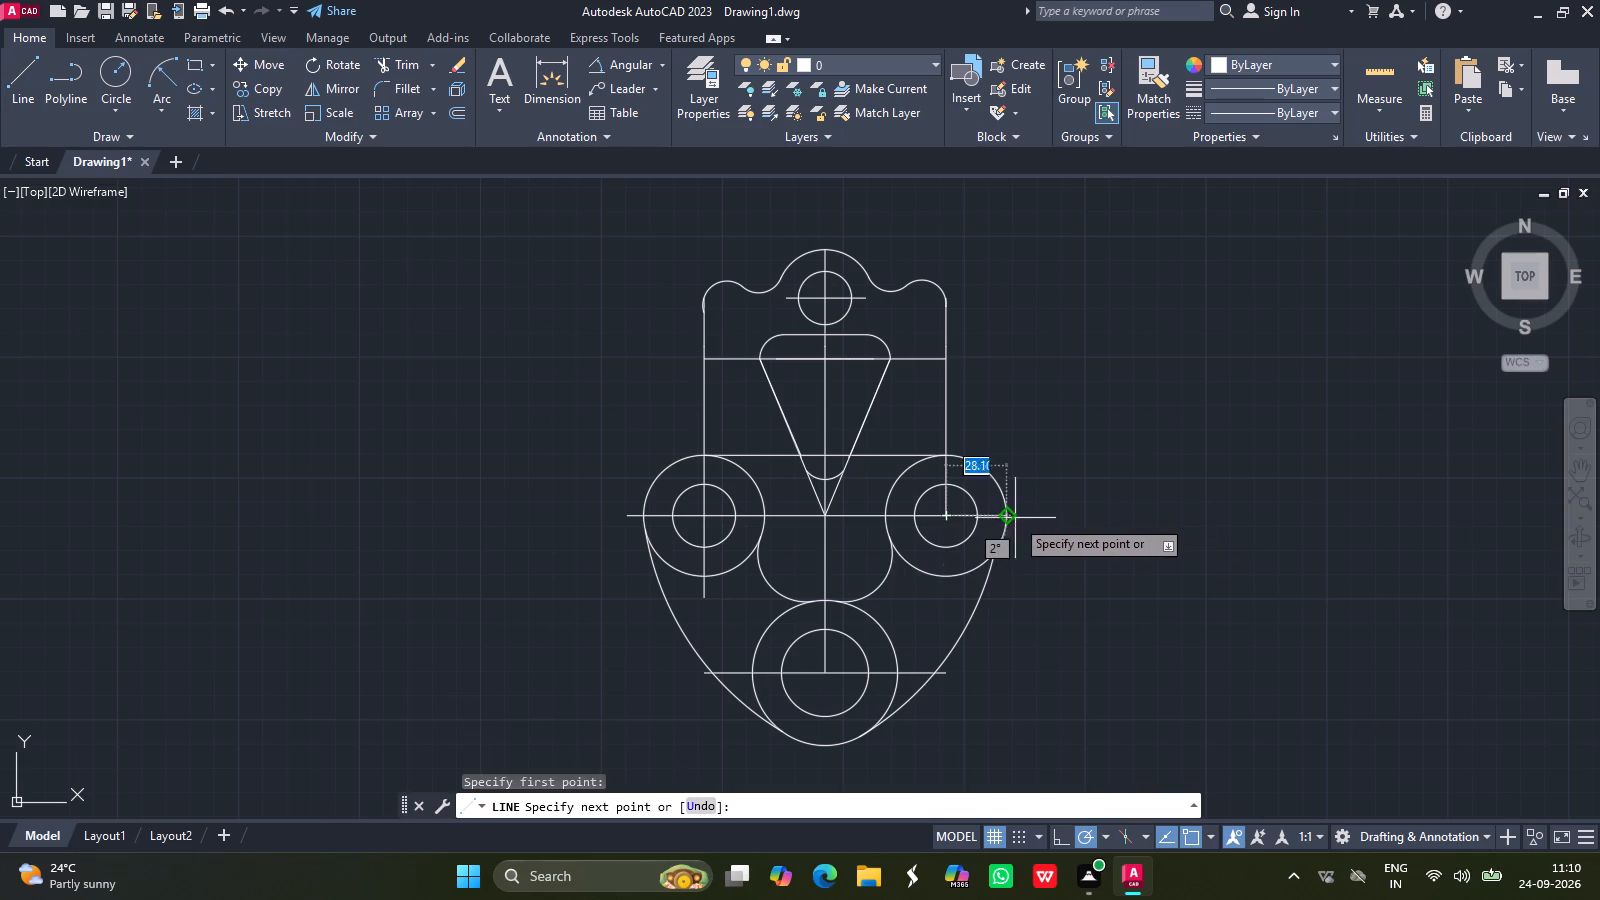
{"action": "left_click_drag", "start_coordinate": [1015, 519], "coordinate": [1021, 519]}
{"action": "left_click", "coordinate": [1021, 519]}
{"action": "key", "text": "Return"}
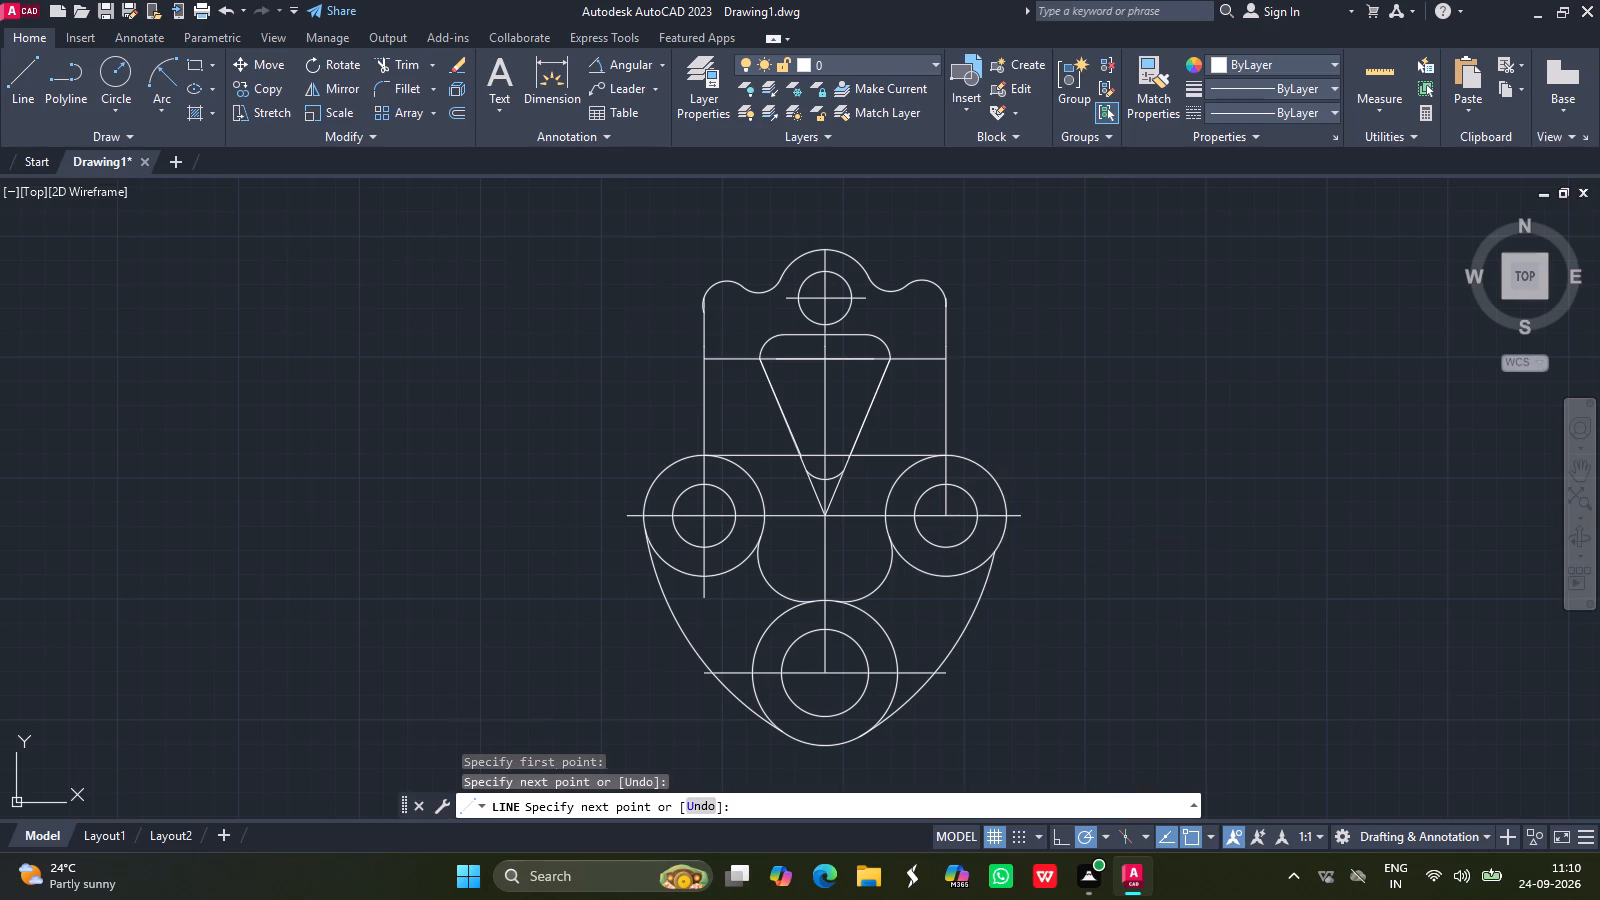
Draw a vertical line from the right hole's centre down to just below the right outer circle.
{"action": "left_click", "coordinate": [12, 68]}
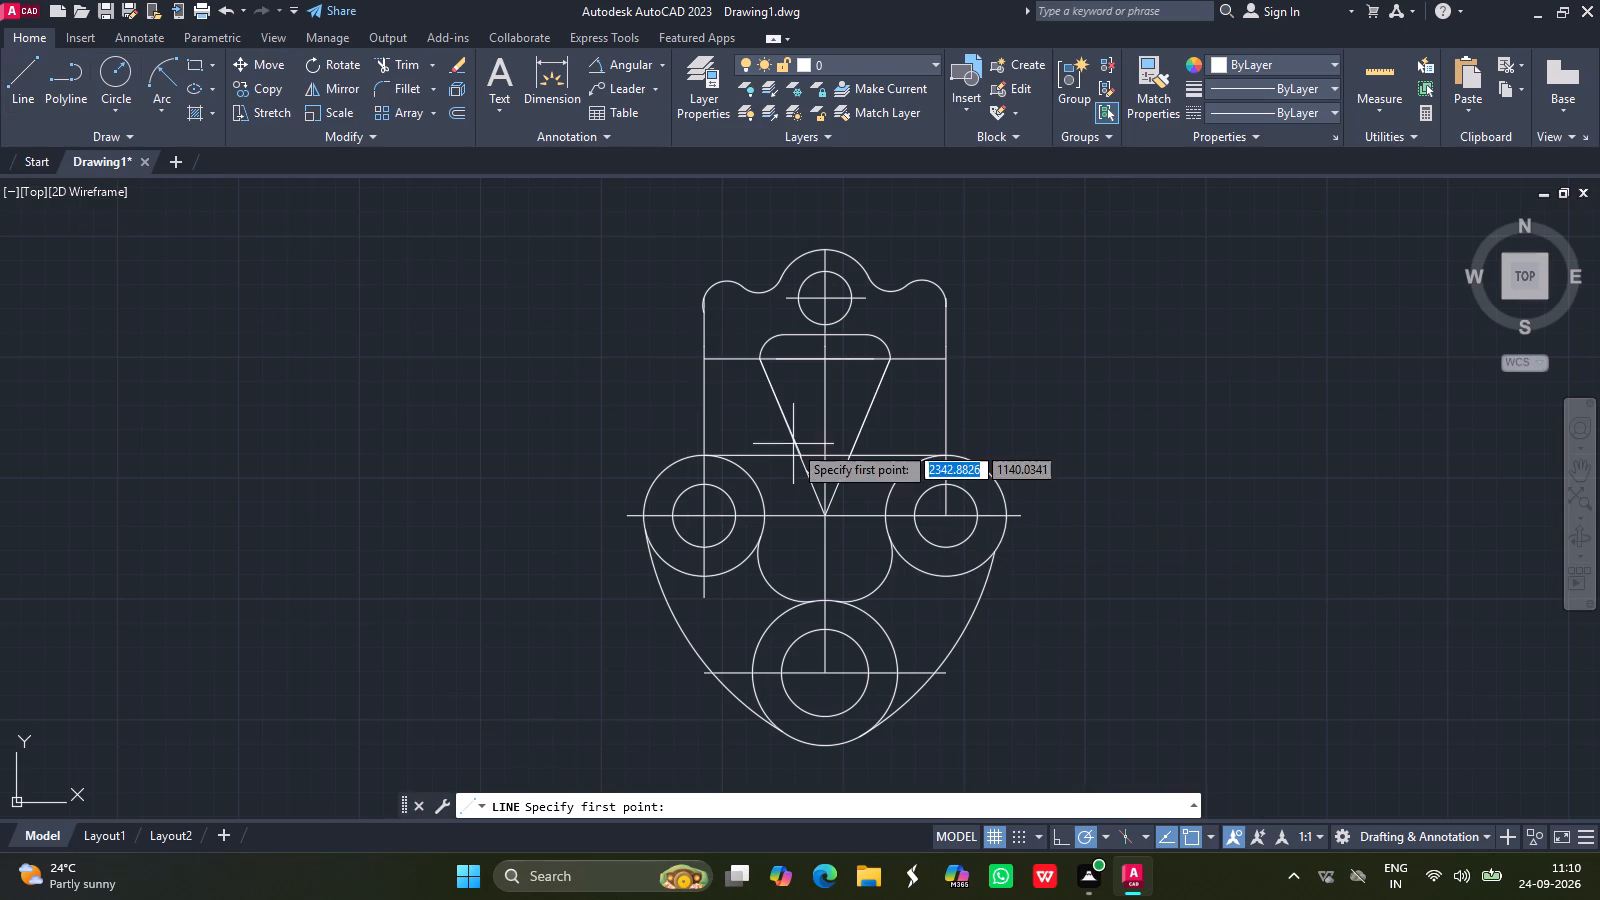
{"action": "left_click_drag", "start_coordinate": [946, 512], "coordinate": [948, 593]}
{"action": "left_click", "coordinate": [948, 593]}
{"action": "key", "text": "Return"}
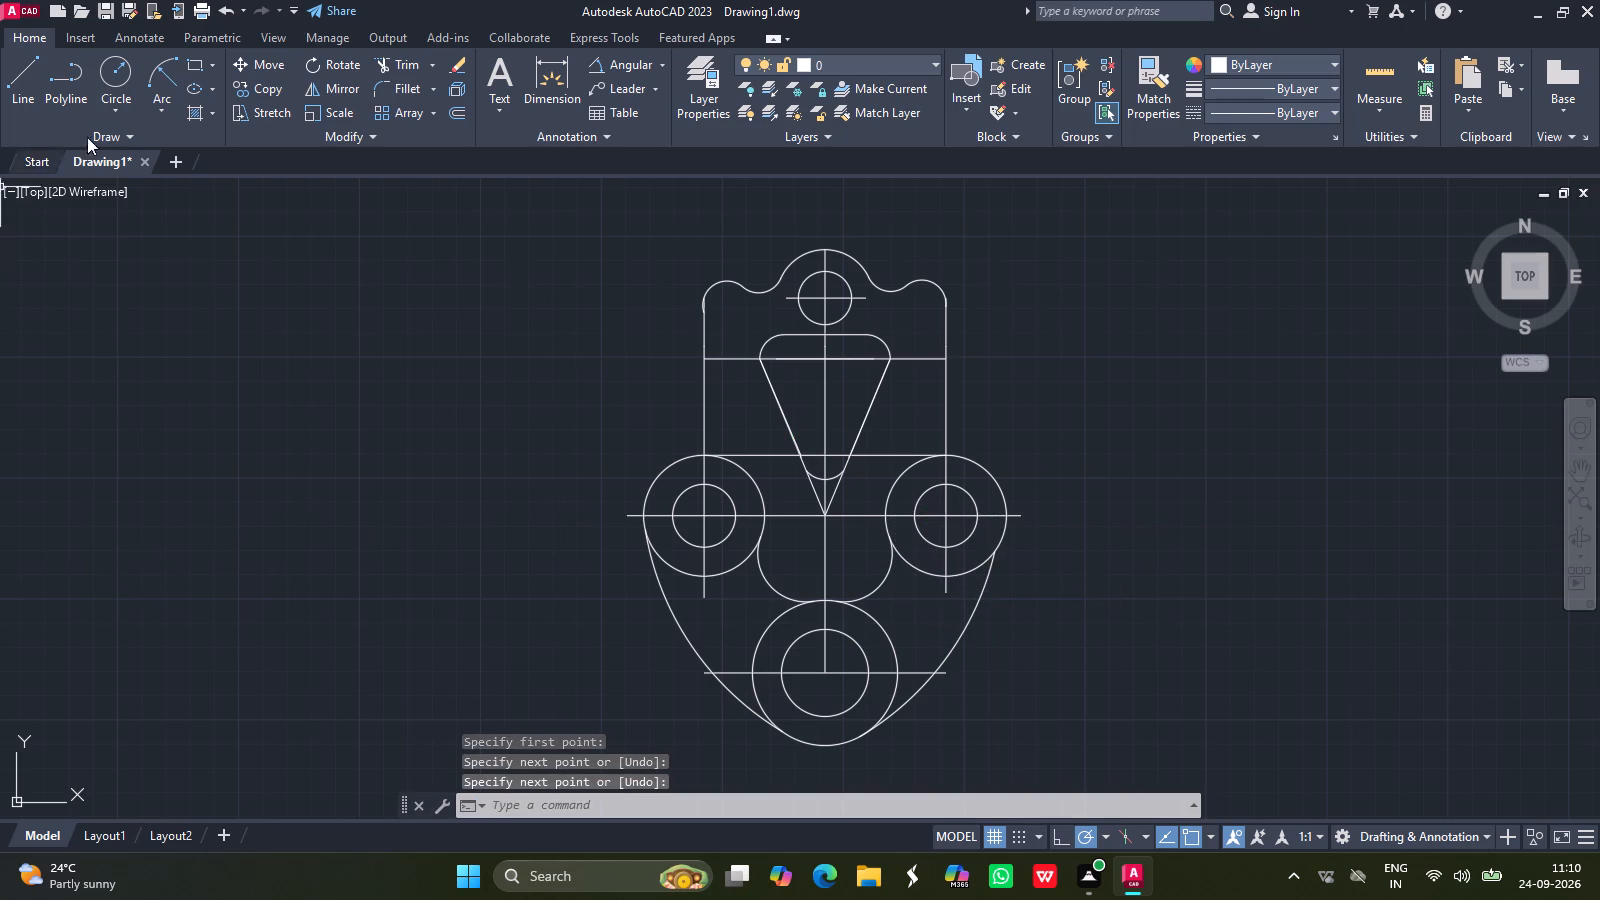
Draw a vertical line about 35 long from the bottom hole's centre down past the bottom outer circle.
{"action": "left_click", "coordinate": [32, 79]}
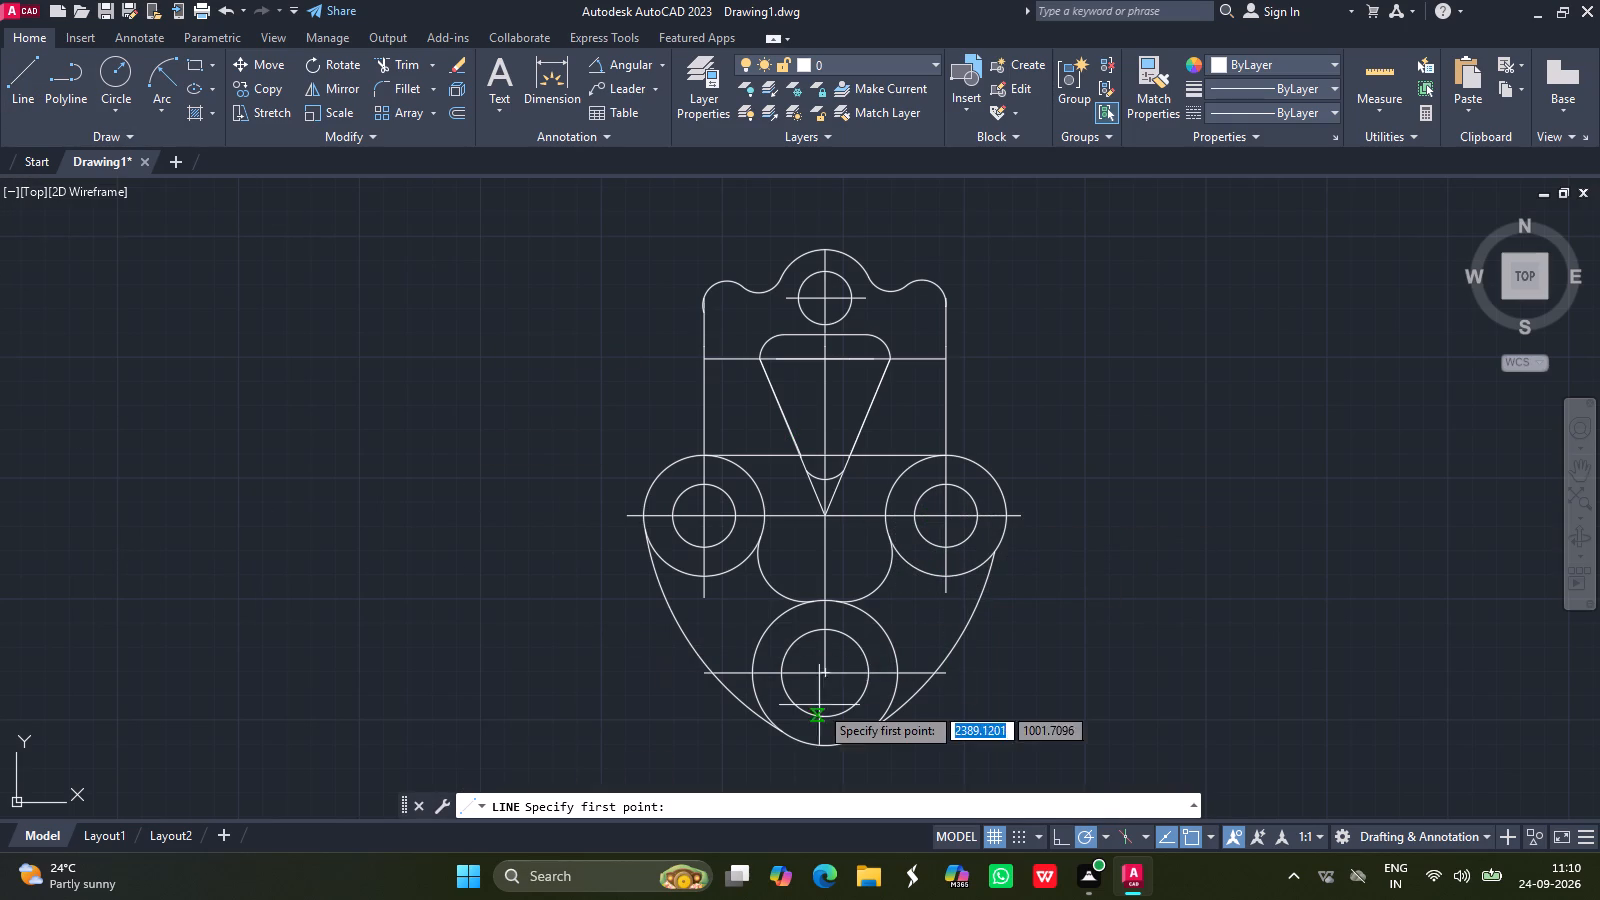
{"action": "left_click_drag", "start_coordinate": [824, 669], "coordinate": [823, 758]}
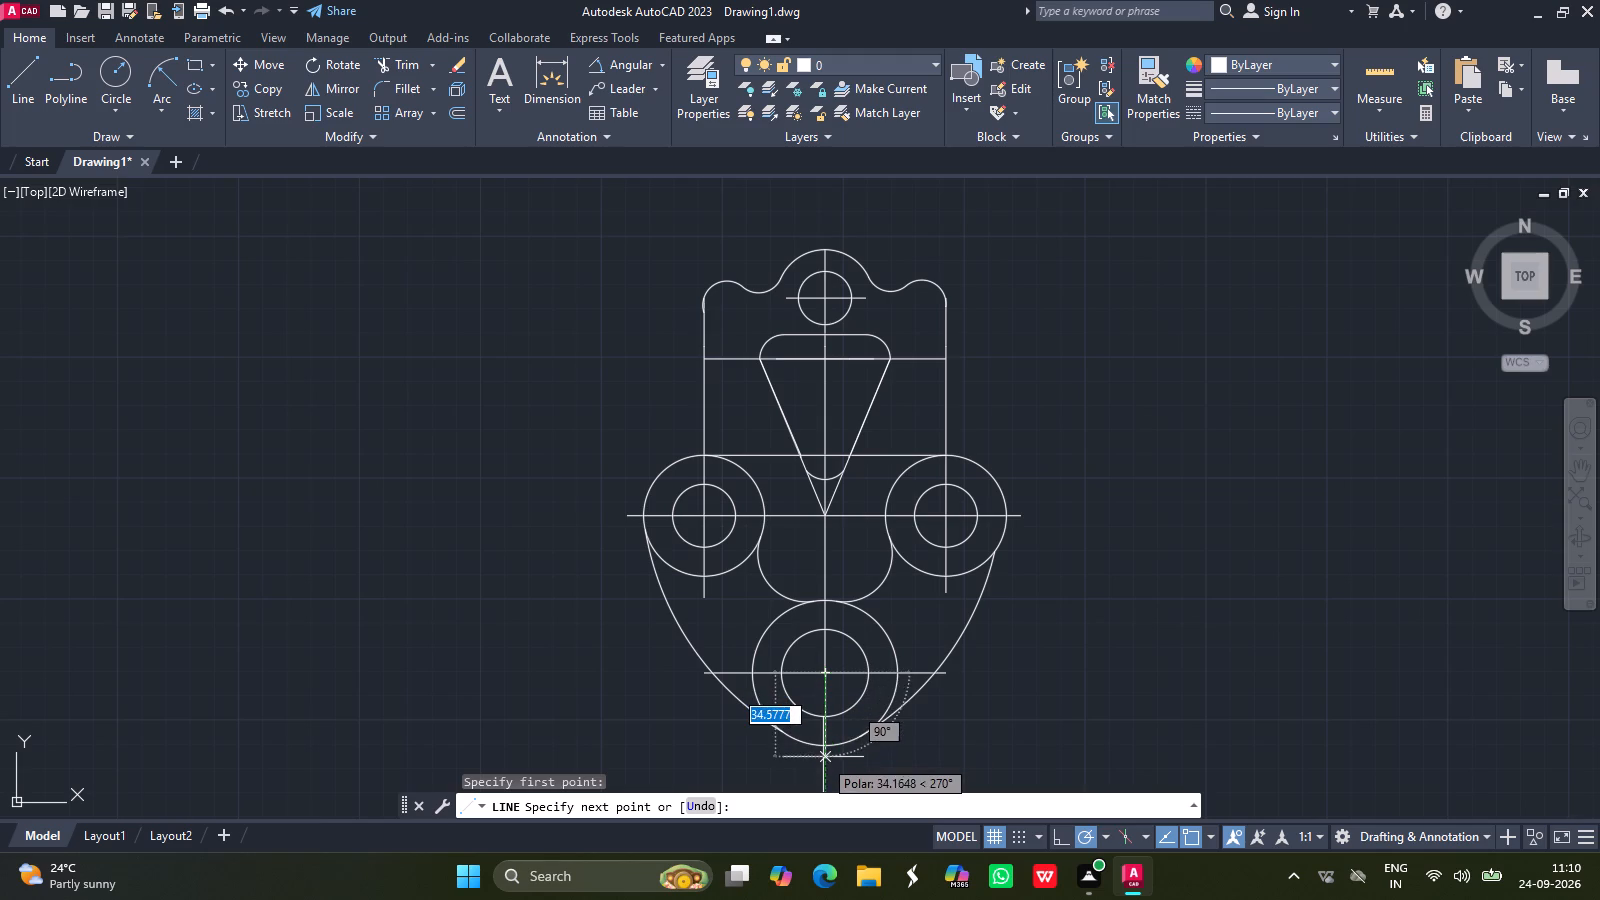
{"action": "left_click_drag", "start_coordinate": [823, 758], "coordinate": [823, 759]}
{"action": "left_click", "coordinate": [823, 759]}
{"action": "key", "text": "Return"}
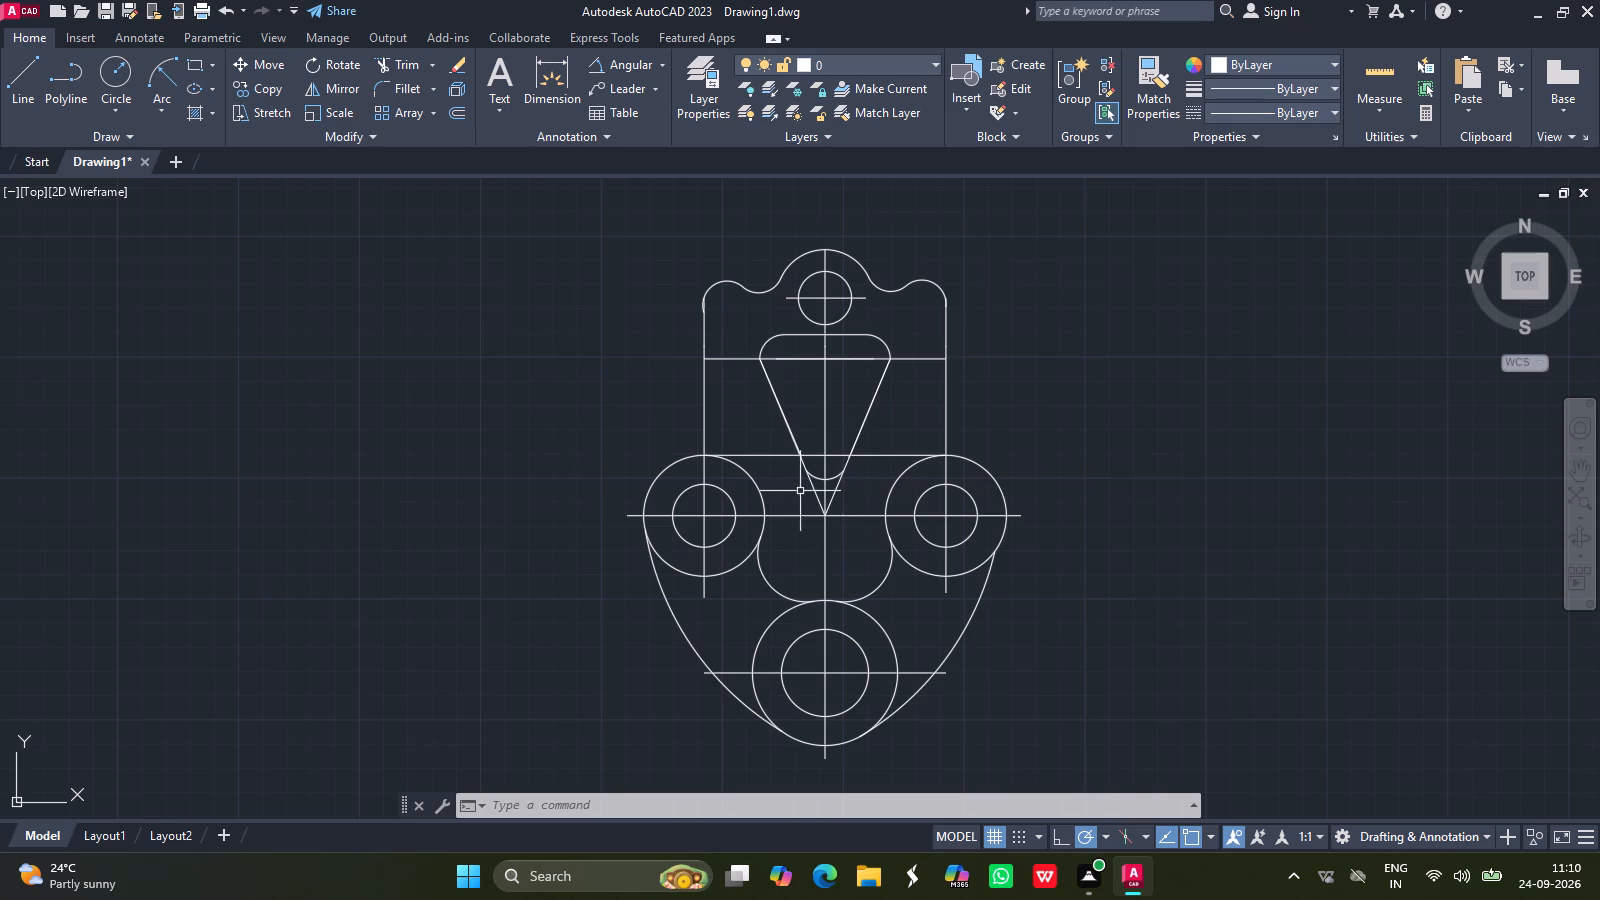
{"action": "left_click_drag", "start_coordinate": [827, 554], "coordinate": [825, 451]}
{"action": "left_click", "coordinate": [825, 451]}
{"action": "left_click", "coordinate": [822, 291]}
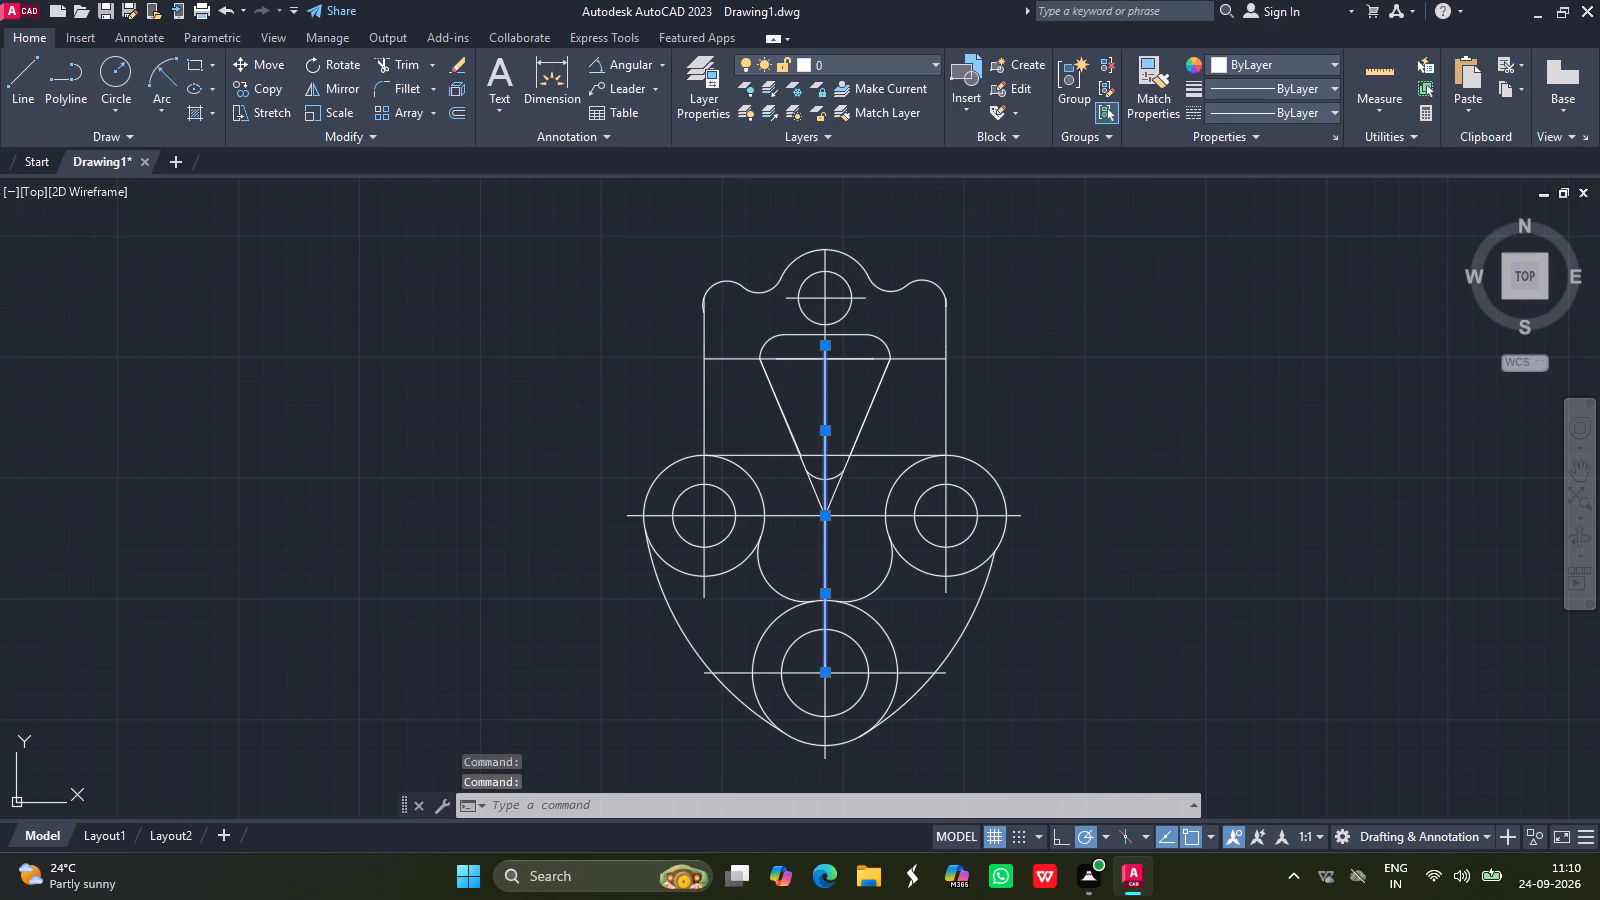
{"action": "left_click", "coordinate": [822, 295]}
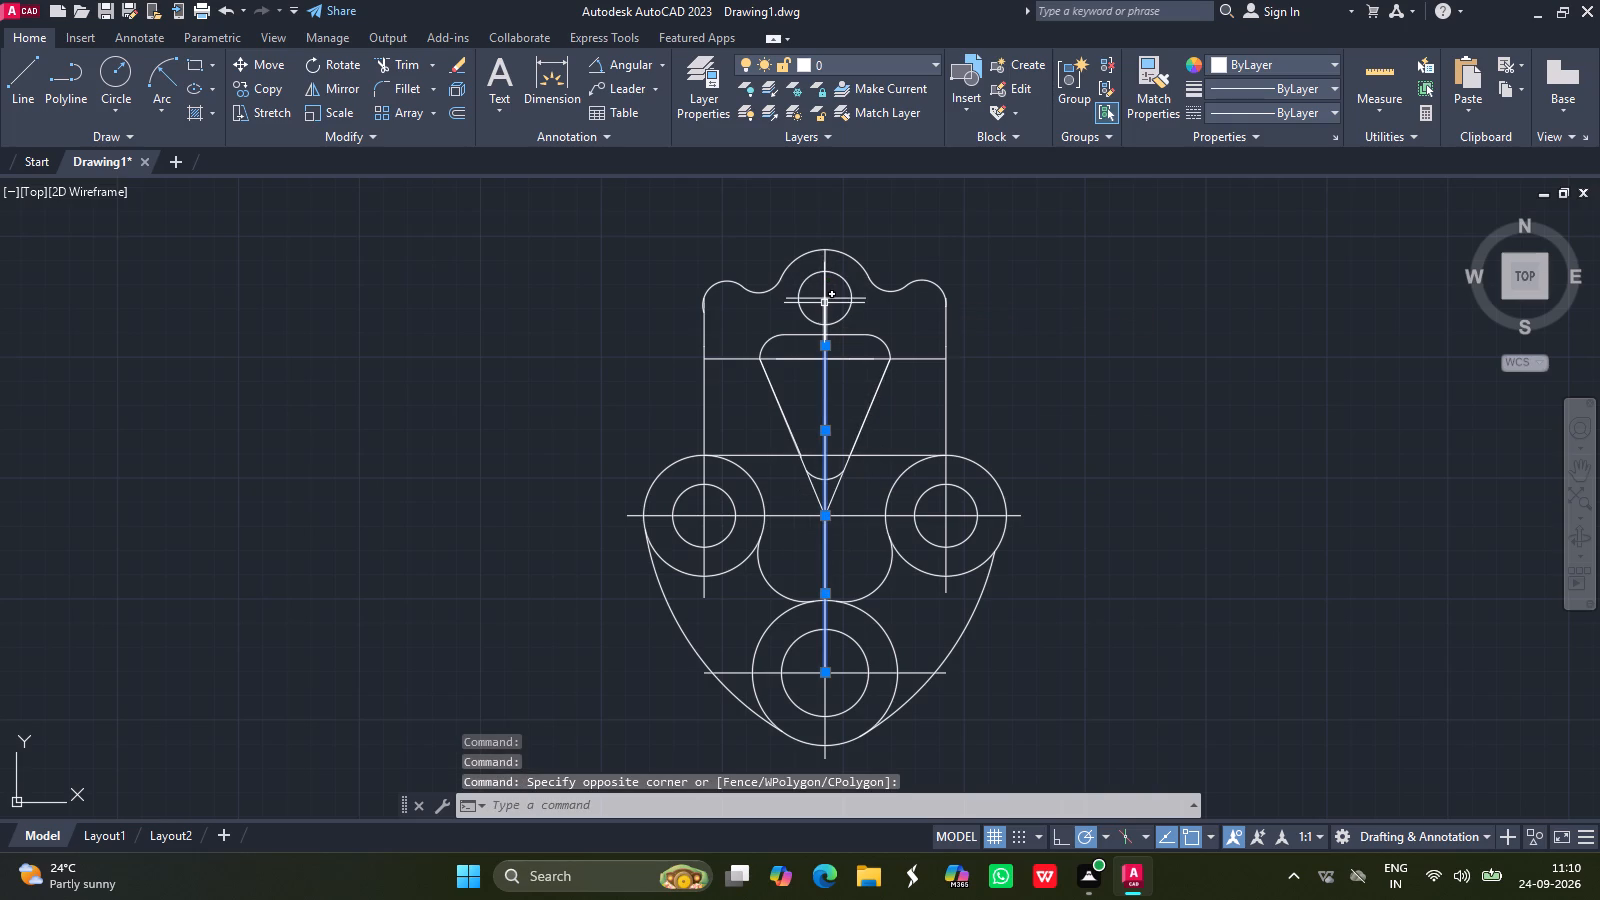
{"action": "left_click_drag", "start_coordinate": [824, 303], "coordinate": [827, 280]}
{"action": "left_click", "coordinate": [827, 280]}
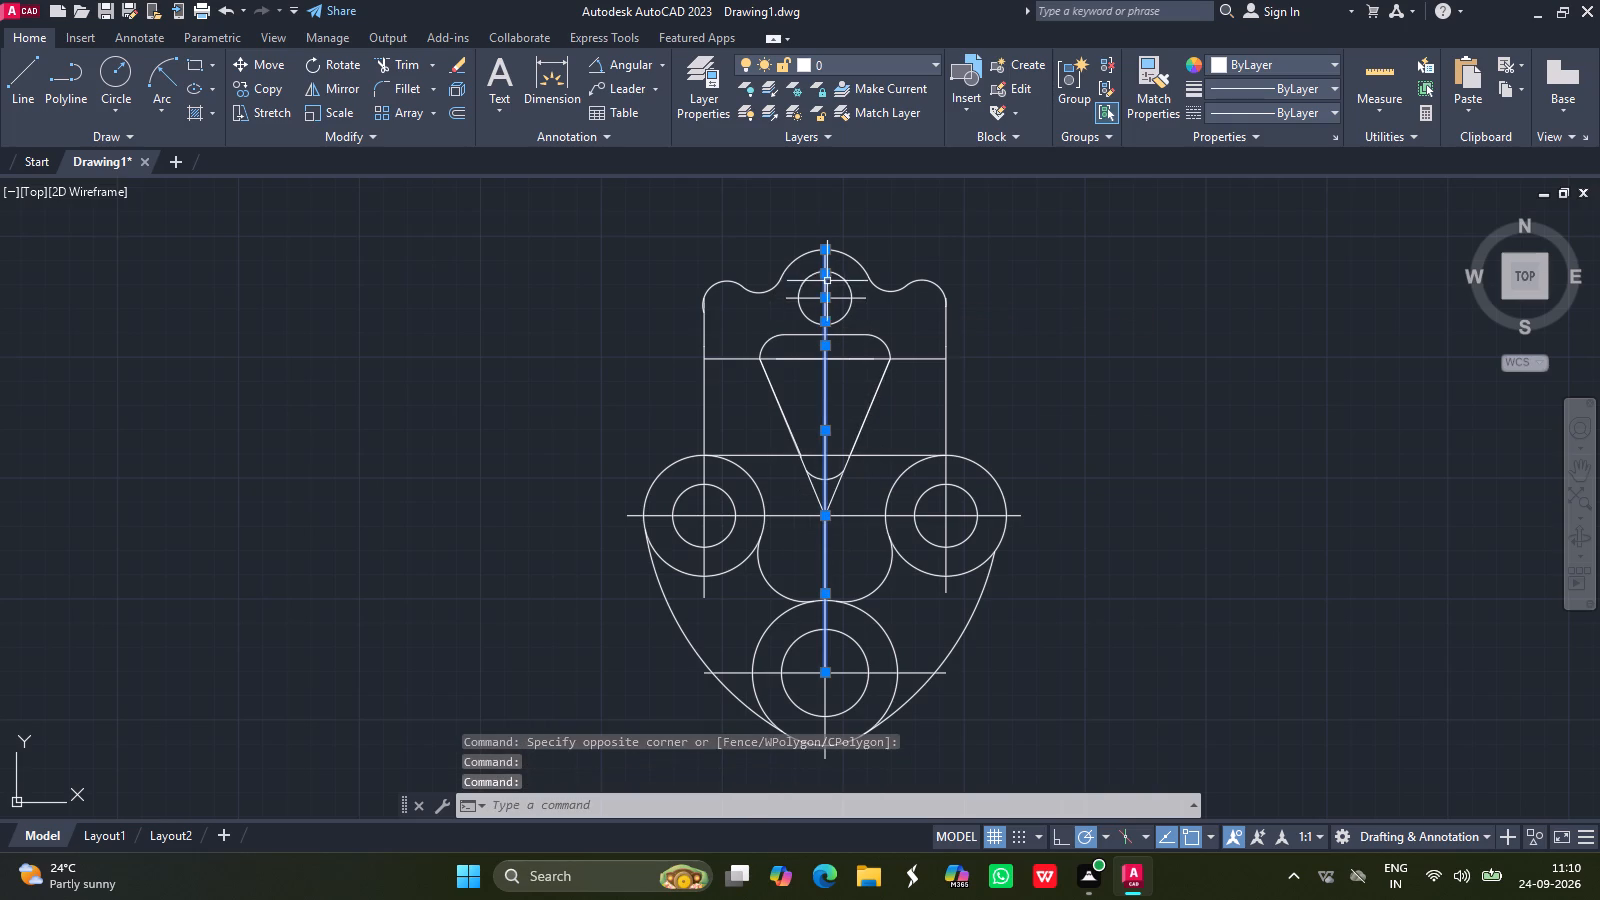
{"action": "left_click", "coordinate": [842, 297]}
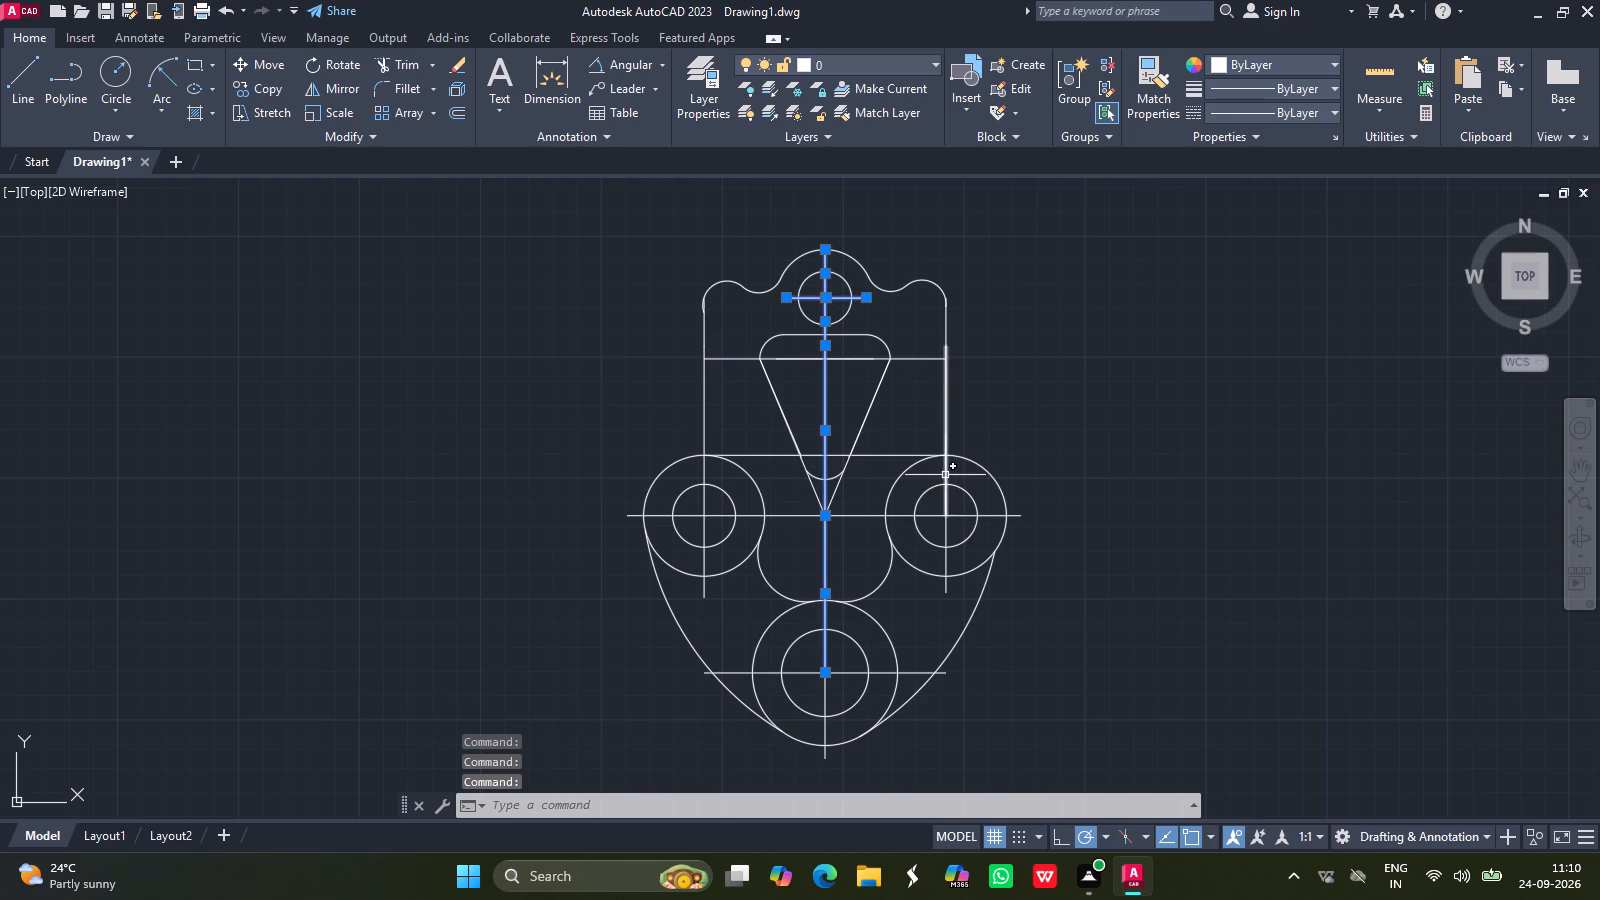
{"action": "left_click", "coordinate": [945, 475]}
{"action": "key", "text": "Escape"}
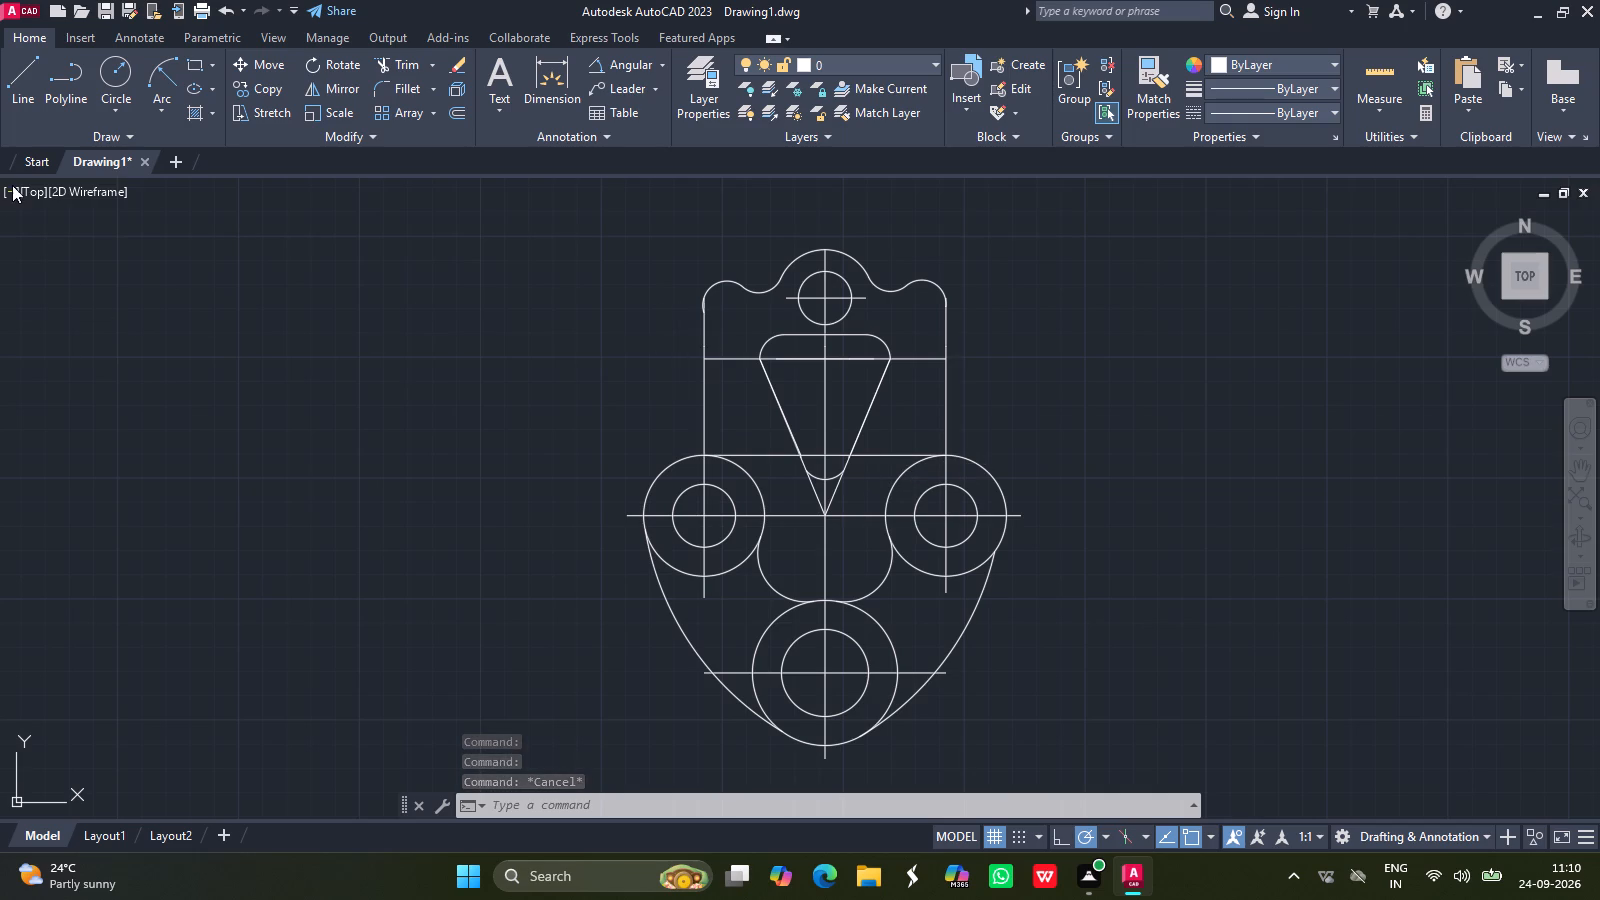
Trim the parts of both vertical side lines inside the left and right circles, from the outer circle's top to the hole centre.
{"action": "left_click", "coordinate": [395, 70]}
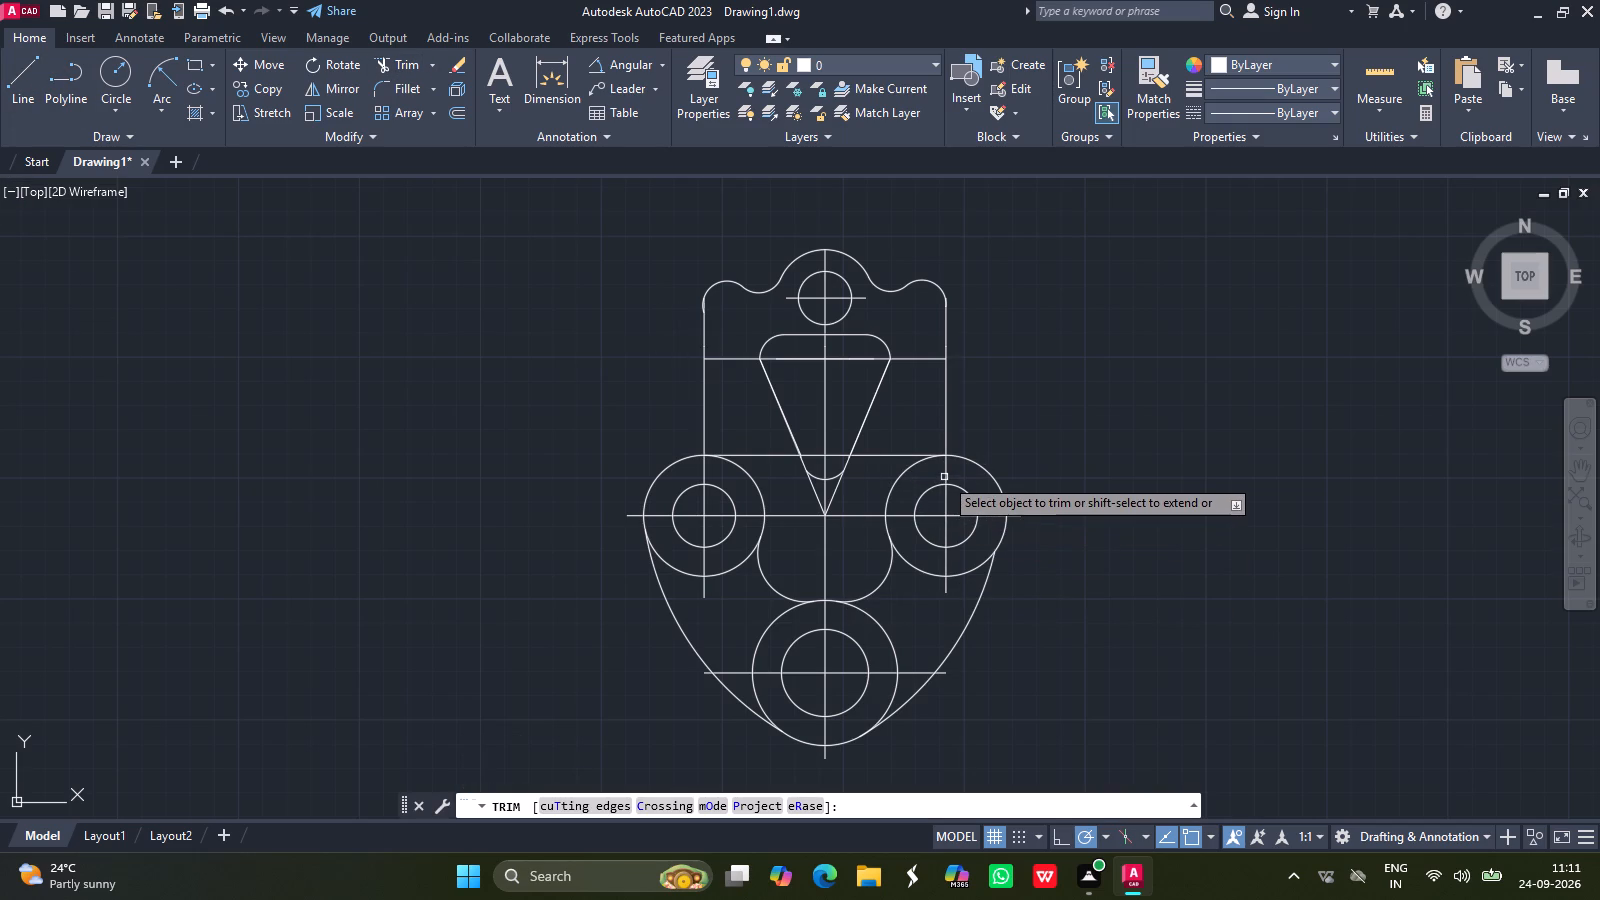
{"action": "left_click_drag", "start_coordinate": [944, 477], "coordinate": [947, 493]}
{"action": "left_click", "coordinate": [947, 493]}
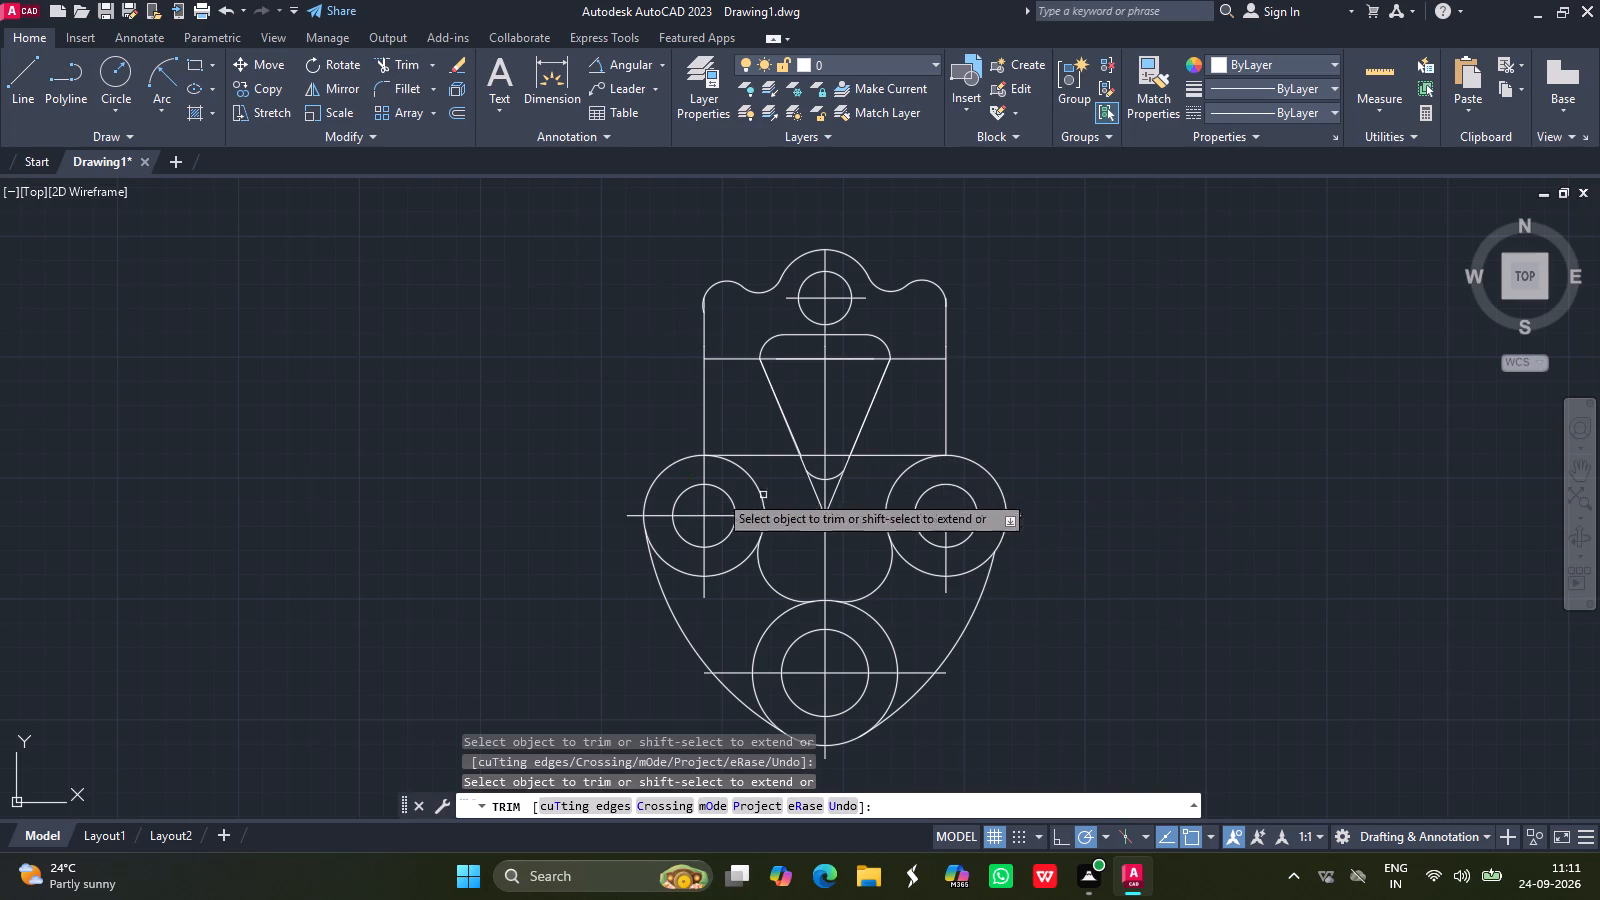
{"action": "left_click", "coordinate": [702, 474]}
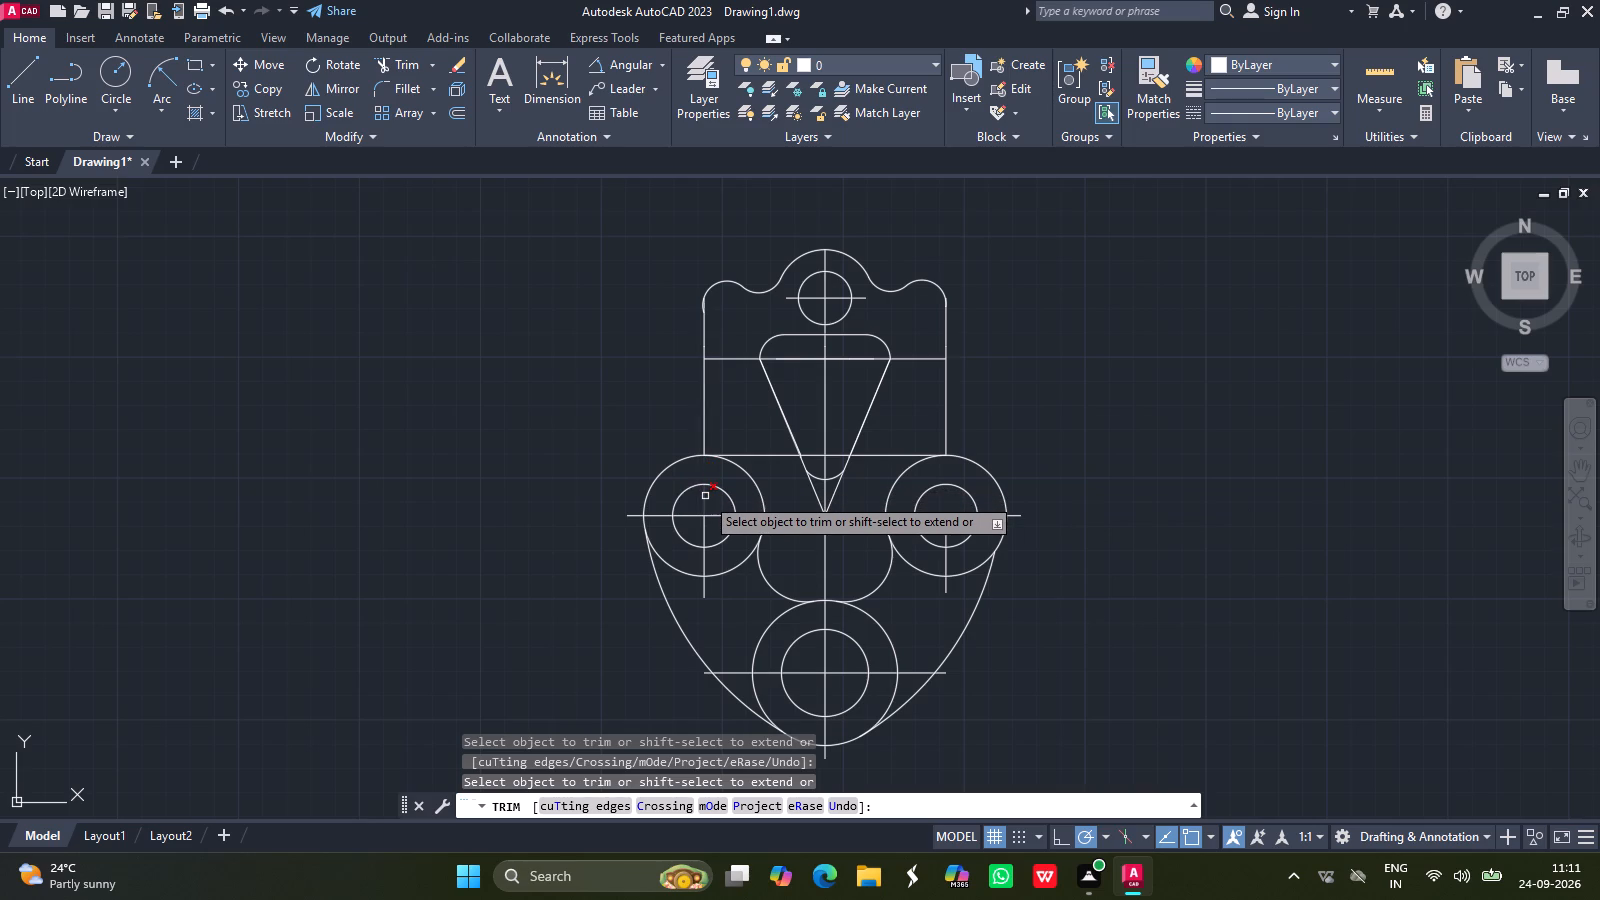
{"action": "left_click", "coordinate": [705, 497]}
{"action": "key", "text": "Escape"}
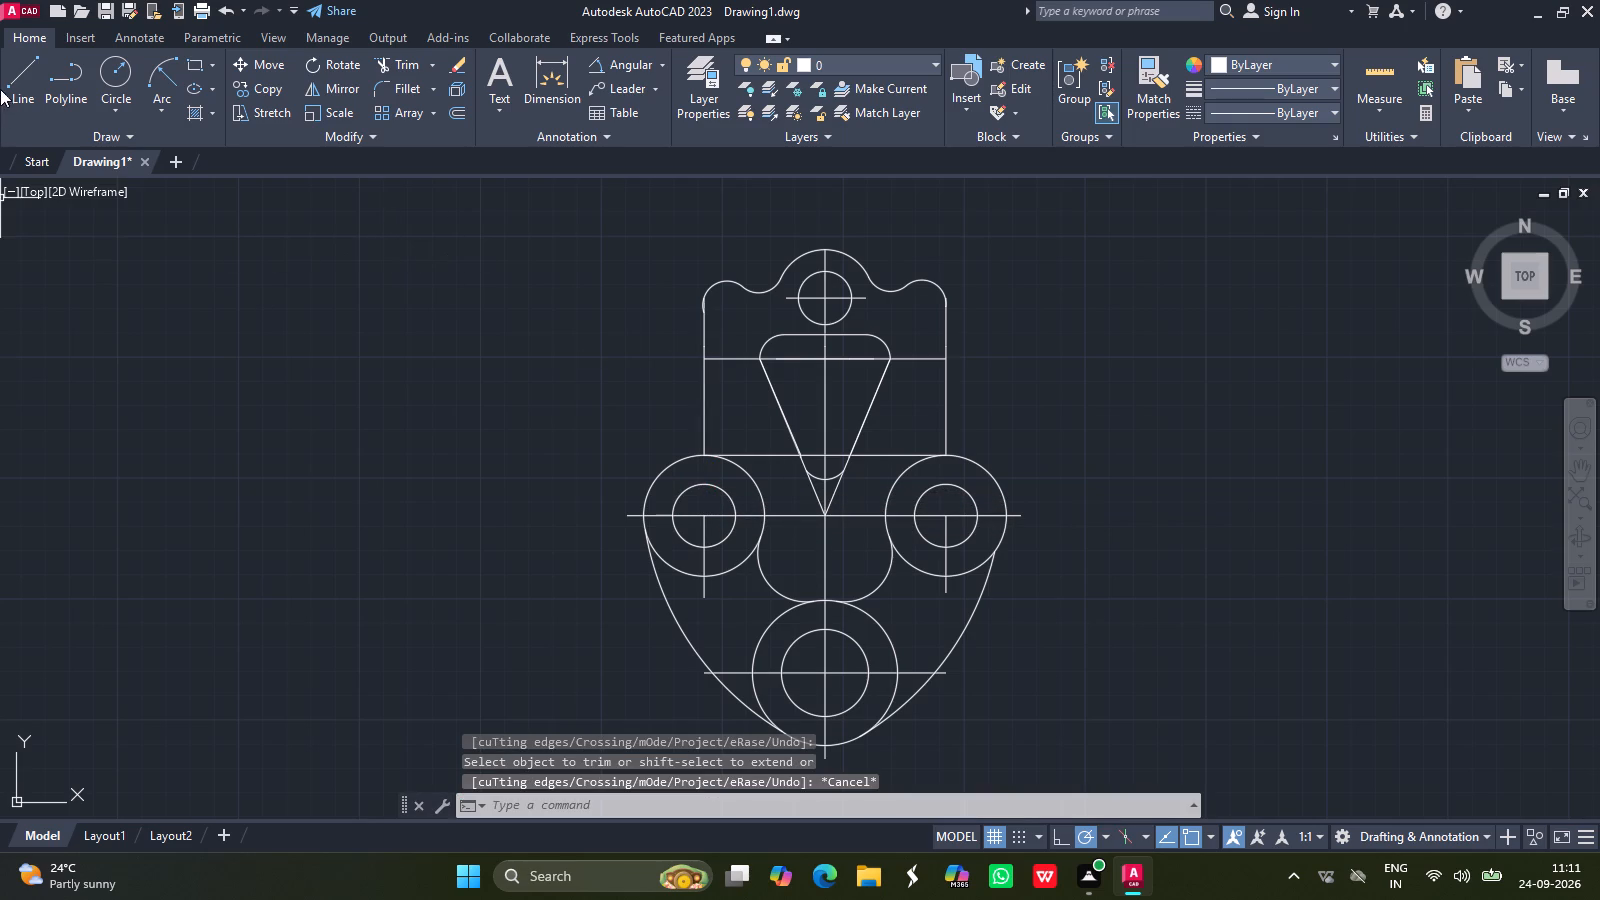
Draw a separate vertical line from the left hole's centre up to the top of the left outer circle.
{"action": "left_click", "coordinate": [15, 78]}
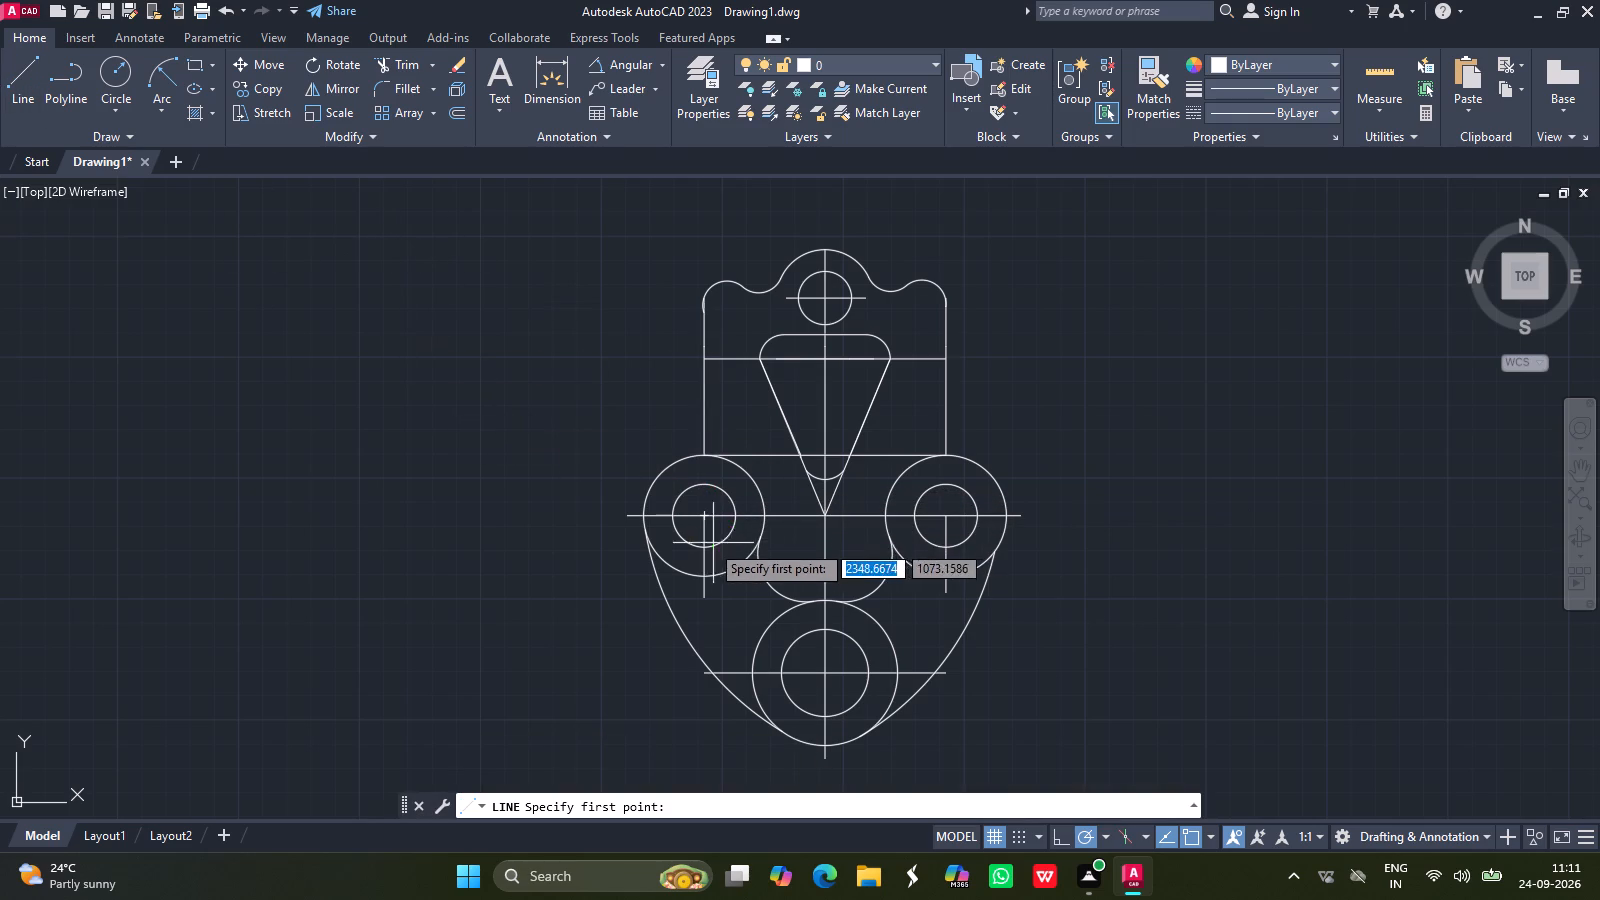
{"action": "left_click_drag", "start_coordinate": [704, 518], "coordinate": [703, 462]}
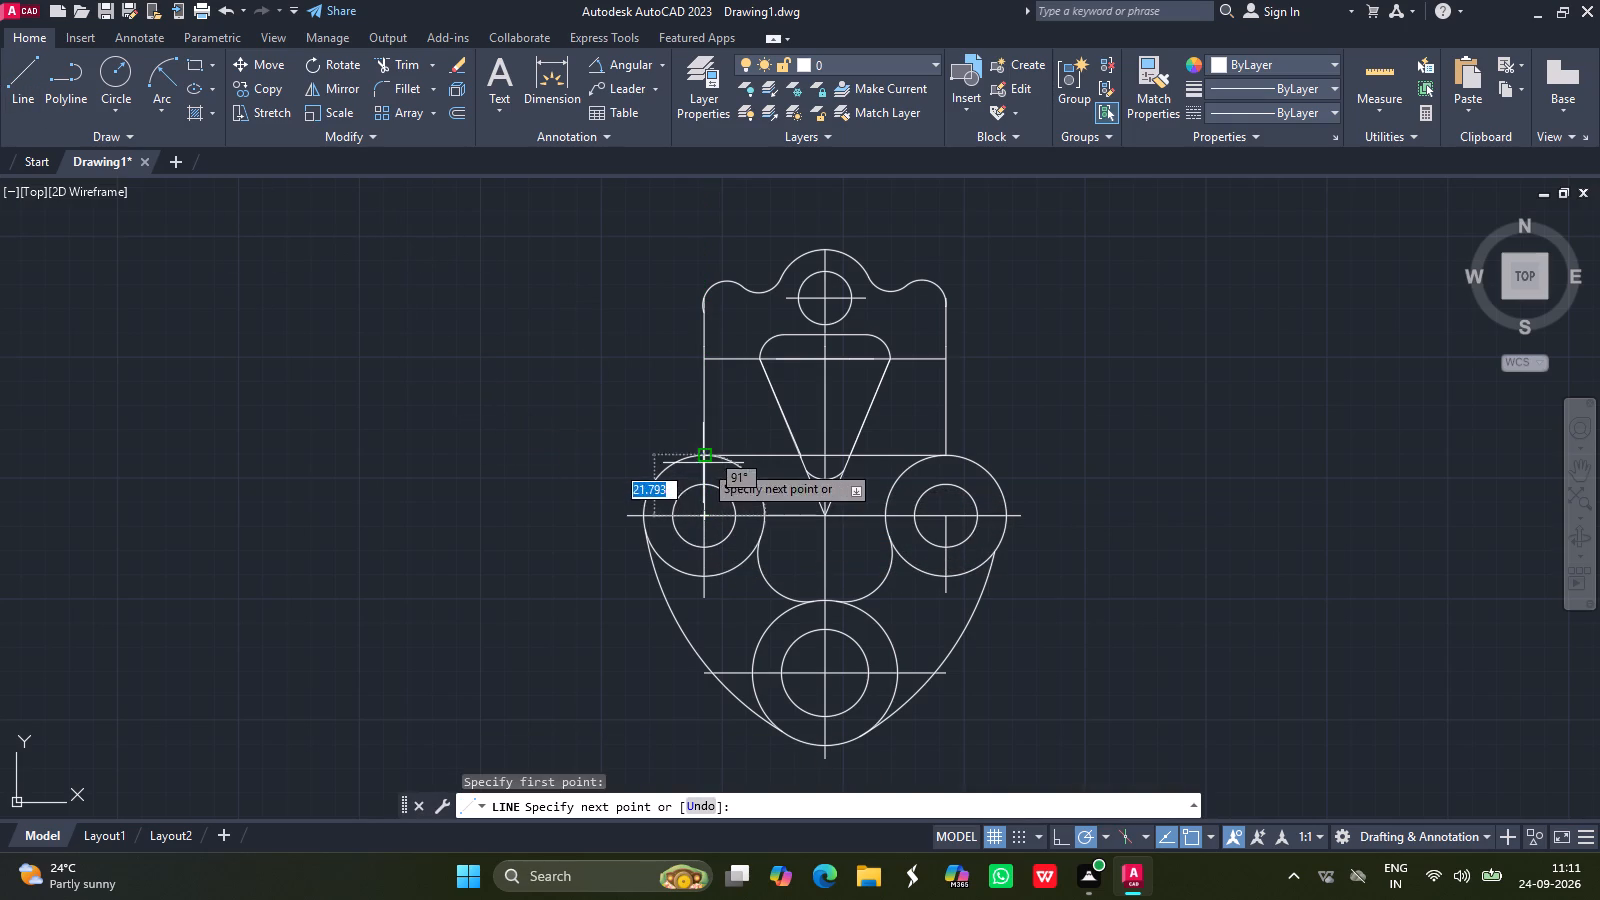
{"action": "left_click_drag", "start_coordinate": [703, 462], "coordinate": [703, 458]}
{"action": "left_click", "coordinate": [703, 458]}
{"action": "key", "text": "Return"}
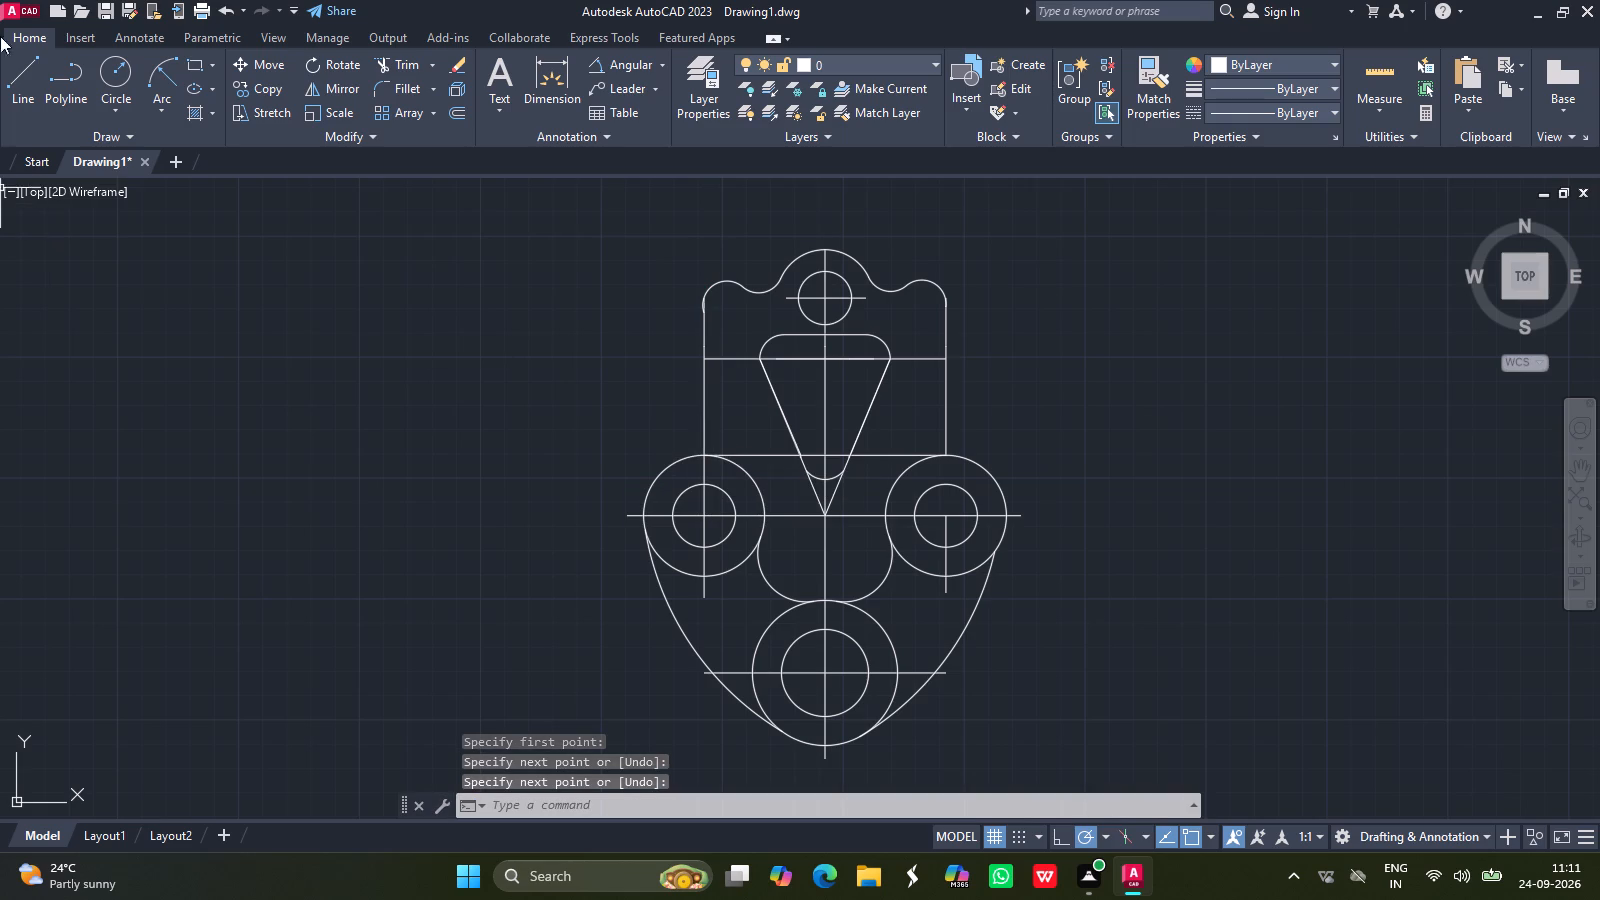
Draw a separate vertical line from the right hole's centre up to the top of the right outer circle.
{"action": "left_click", "coordinate": [18, 82]}
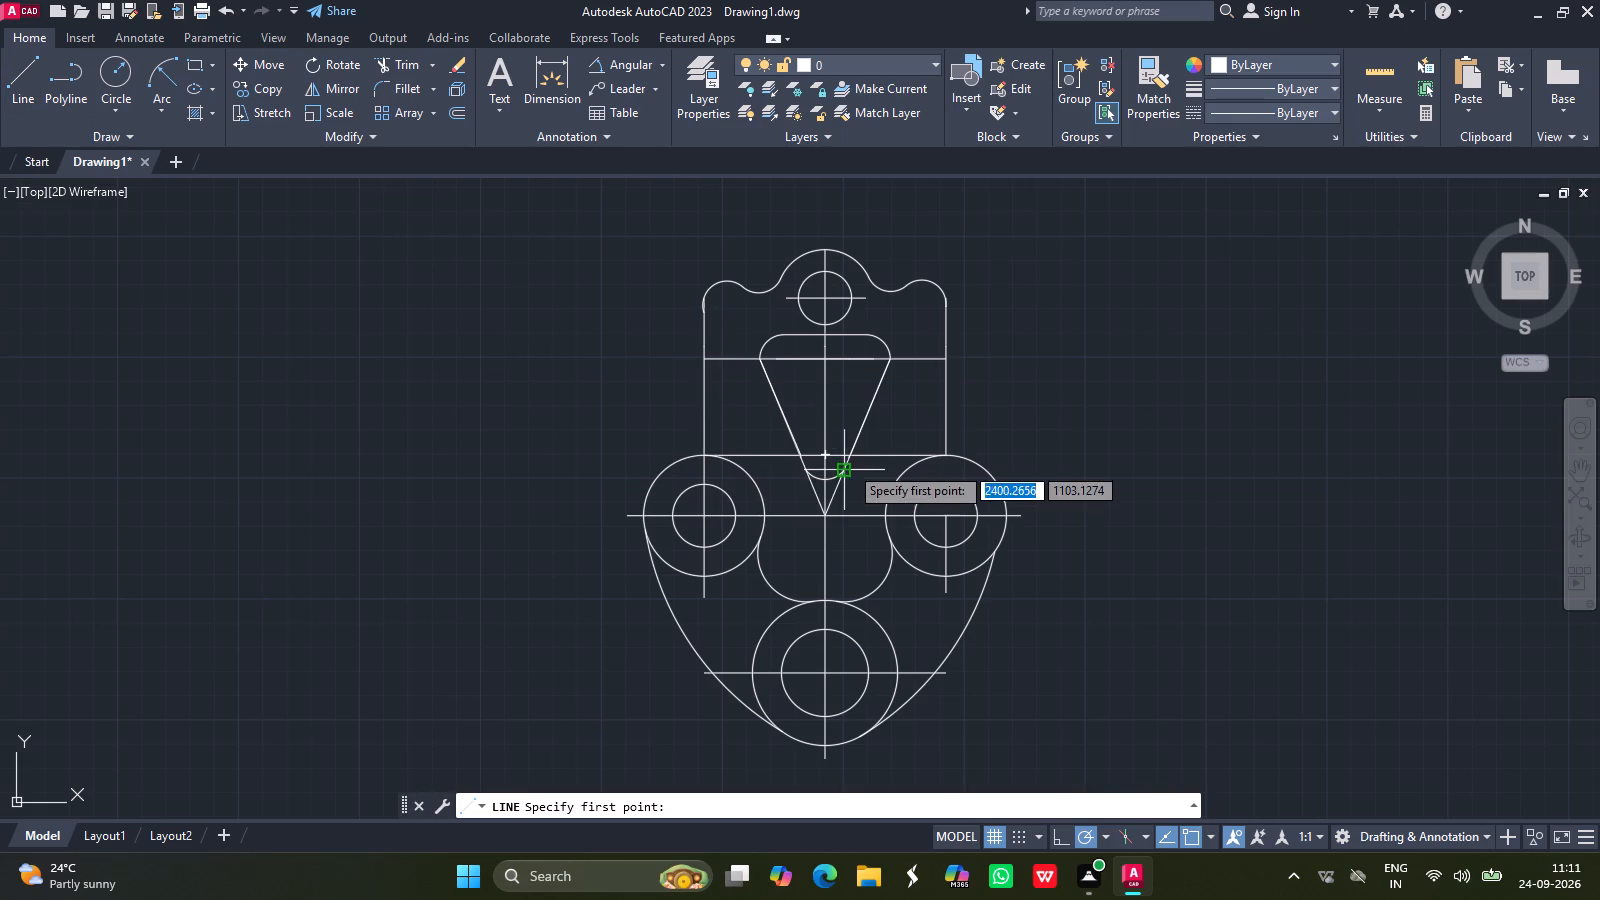
{"action": "left_click_drag", "start_coordinate": [942, 515], "coordinate": [946, 468]}
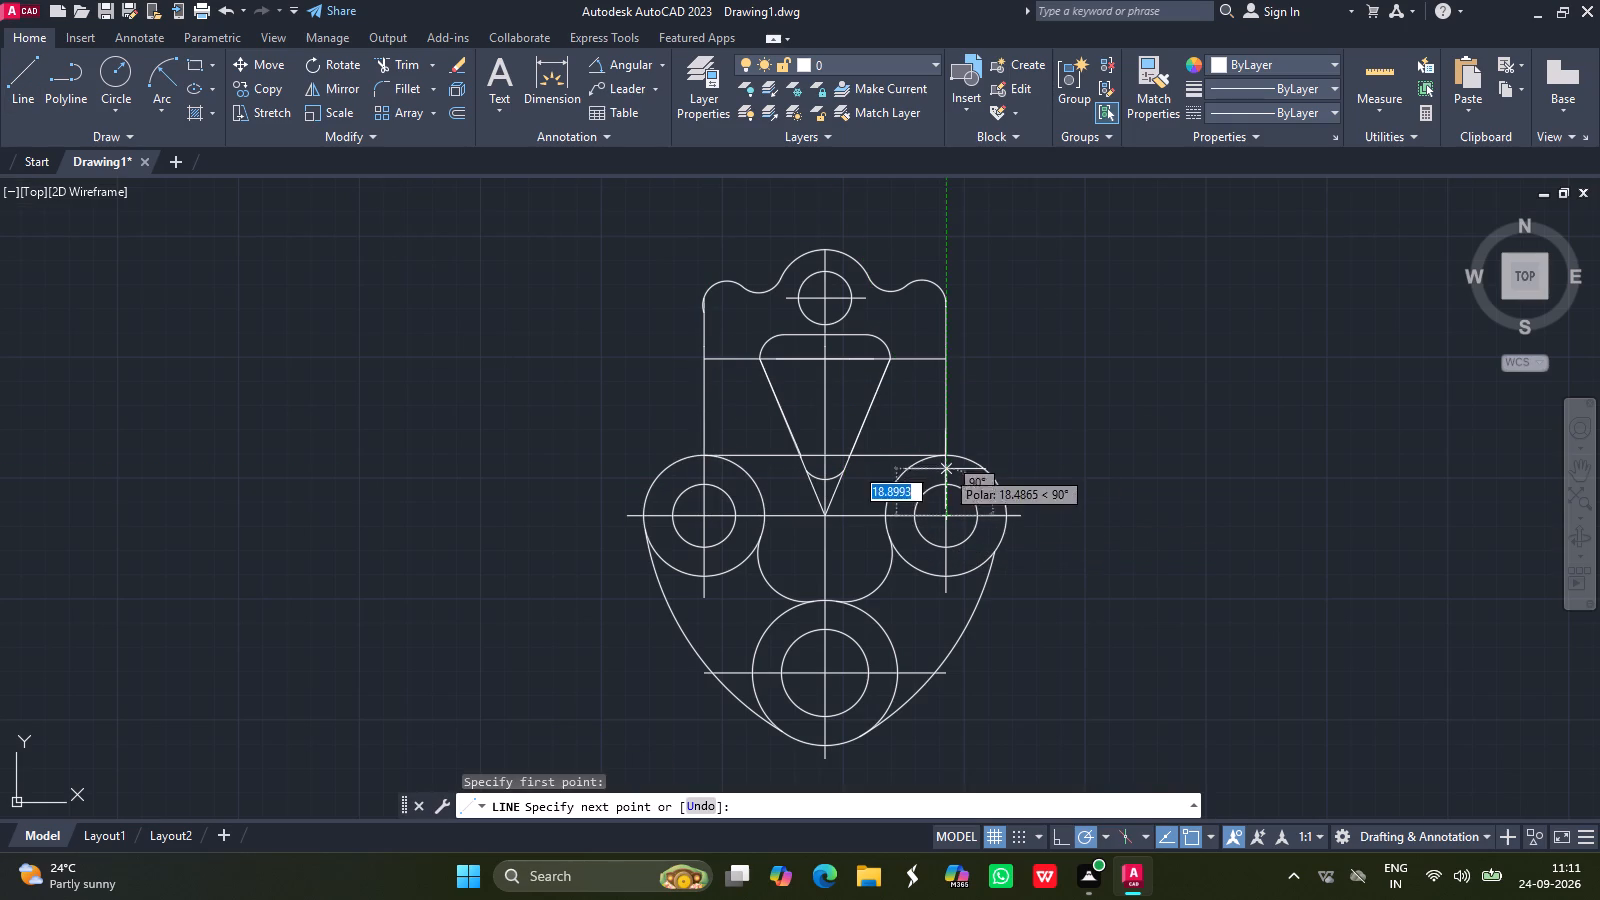
{"action": "left_click_drag", "start_coordinate": [946, 468], "coordinate": [946, 458]}
{"action": "left_click", "coordinate": [946, 458]}
{"action": "key", "text": "Return"}
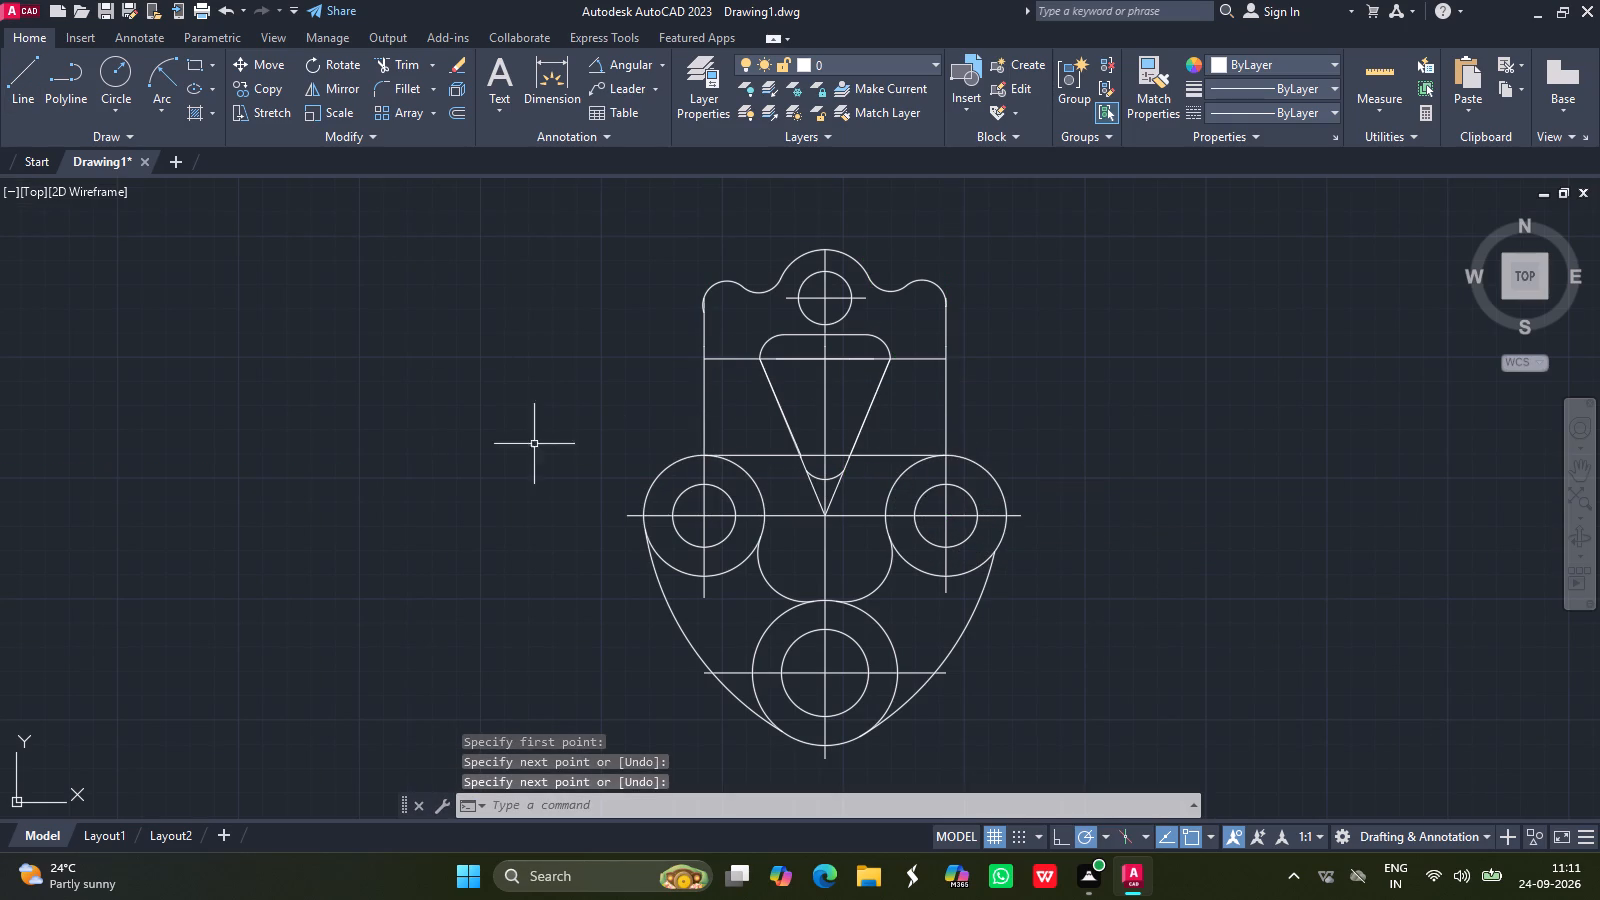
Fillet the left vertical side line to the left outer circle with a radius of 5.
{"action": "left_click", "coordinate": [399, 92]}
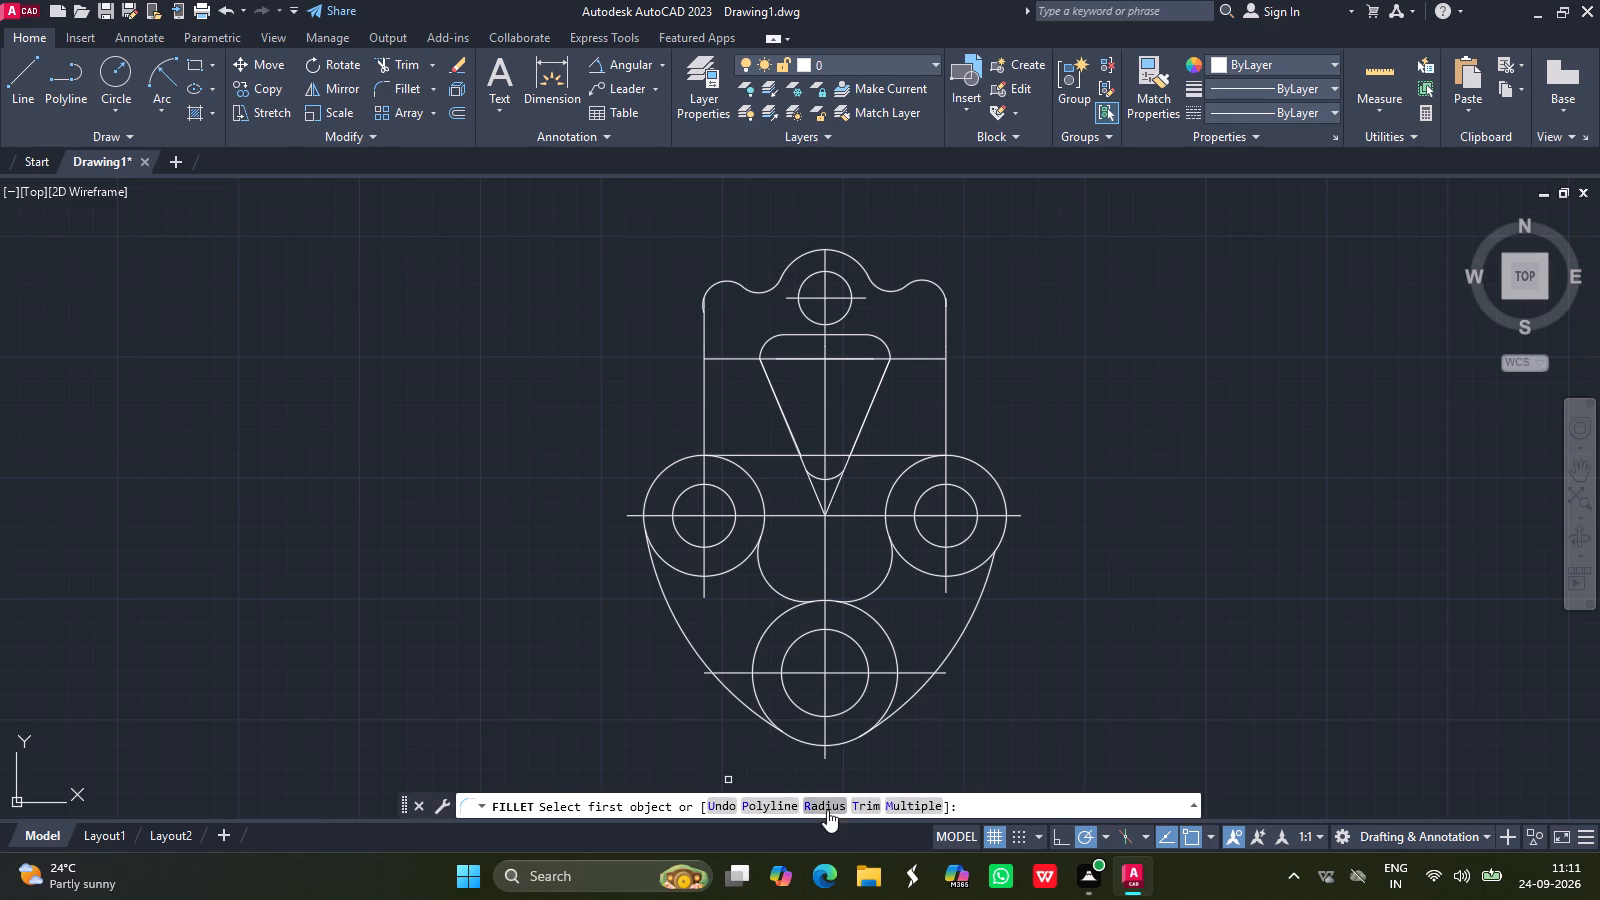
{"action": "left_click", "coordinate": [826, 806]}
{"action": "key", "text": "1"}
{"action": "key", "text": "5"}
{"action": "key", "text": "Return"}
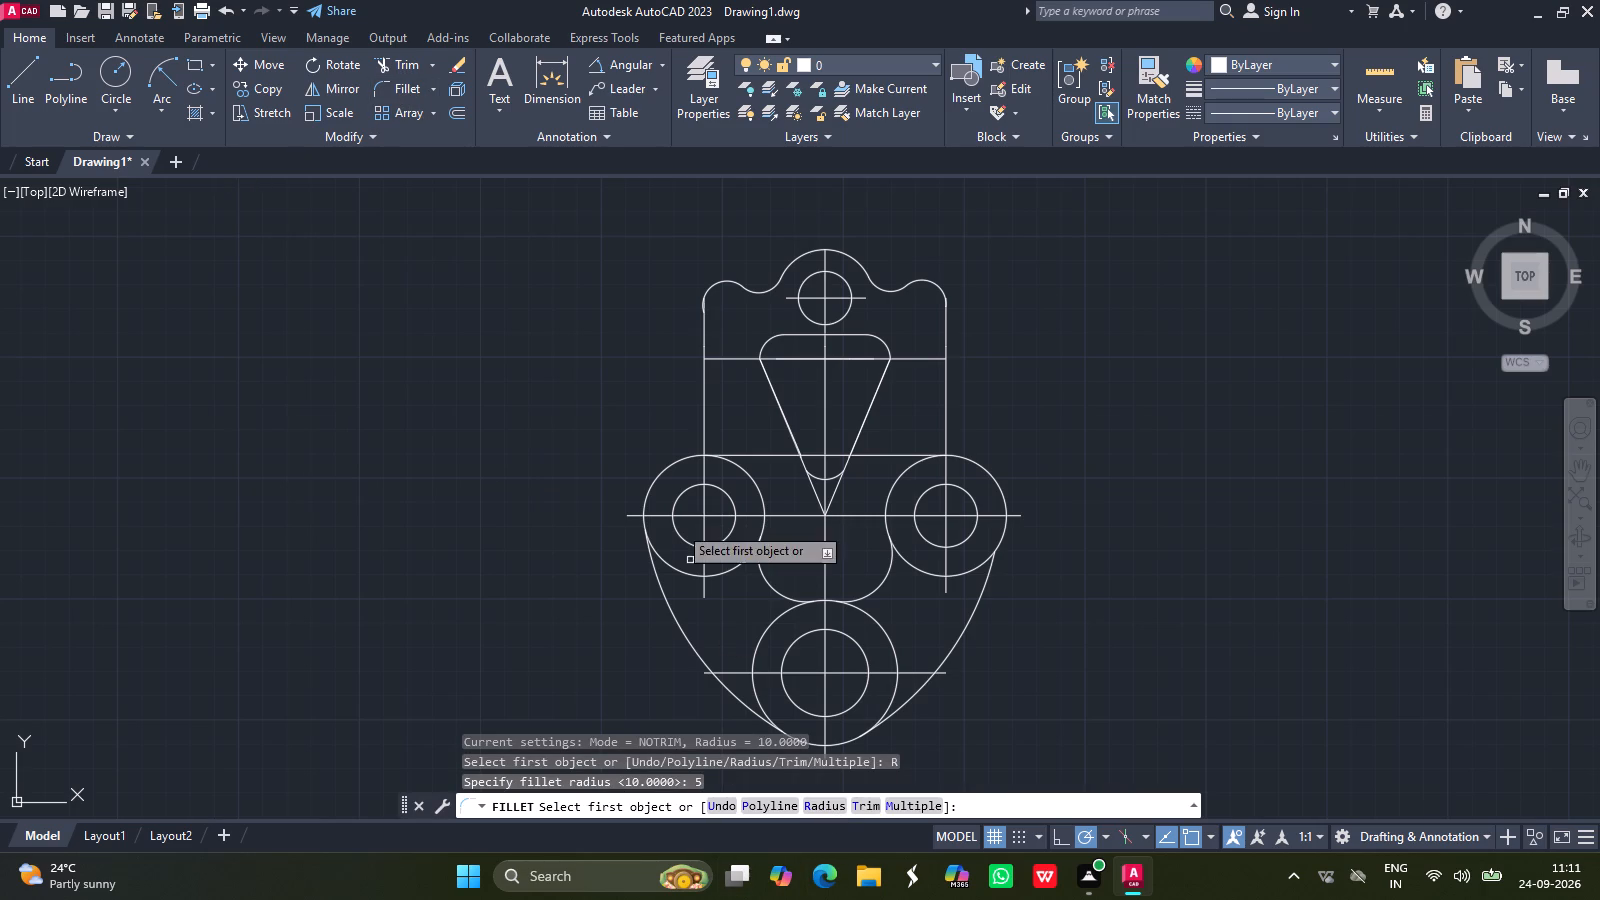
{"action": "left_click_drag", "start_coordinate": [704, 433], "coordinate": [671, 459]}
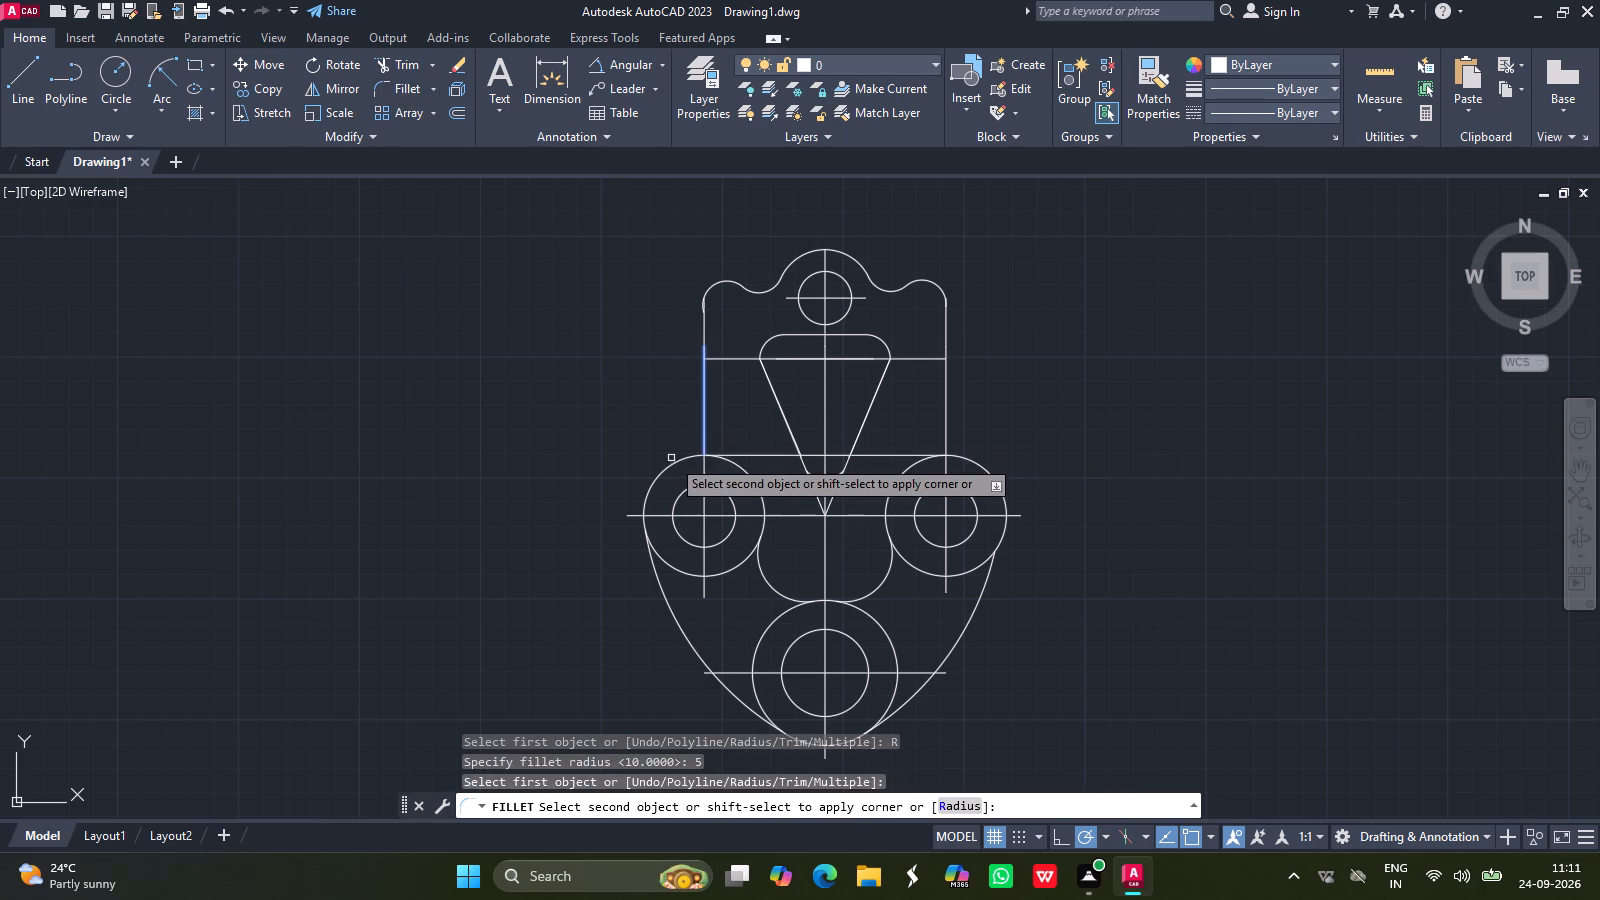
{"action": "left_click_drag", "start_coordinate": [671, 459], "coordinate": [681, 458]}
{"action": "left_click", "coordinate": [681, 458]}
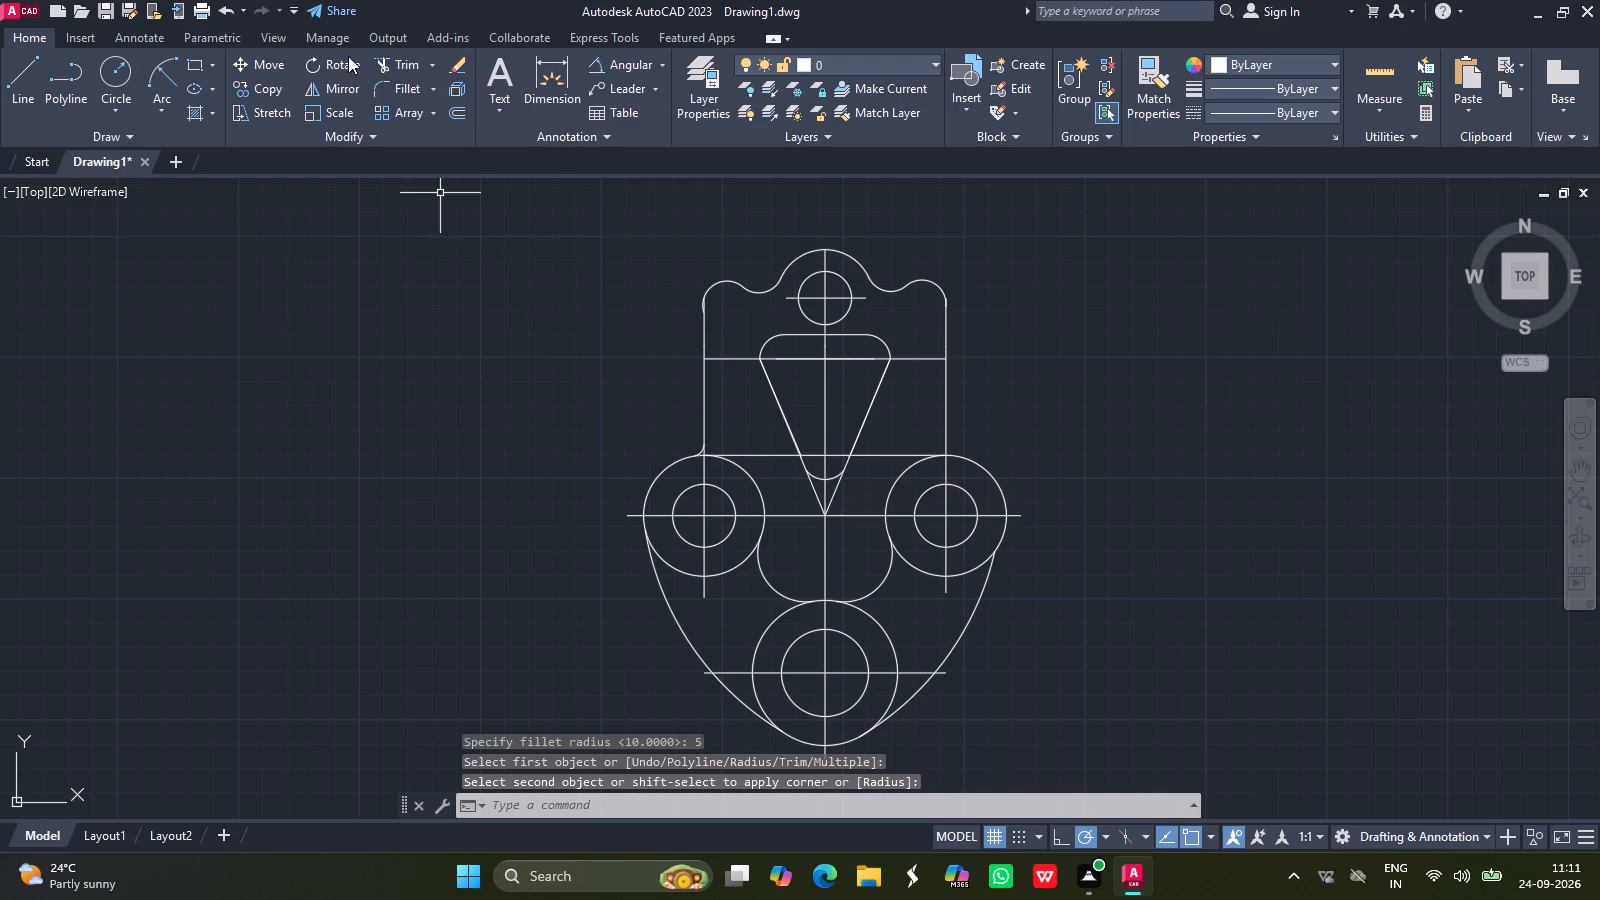
Fillet the right vertical side line to the top of the right outer circle with a radius of 15.
{"action": "left_click", "coordinate": [393, 93]}
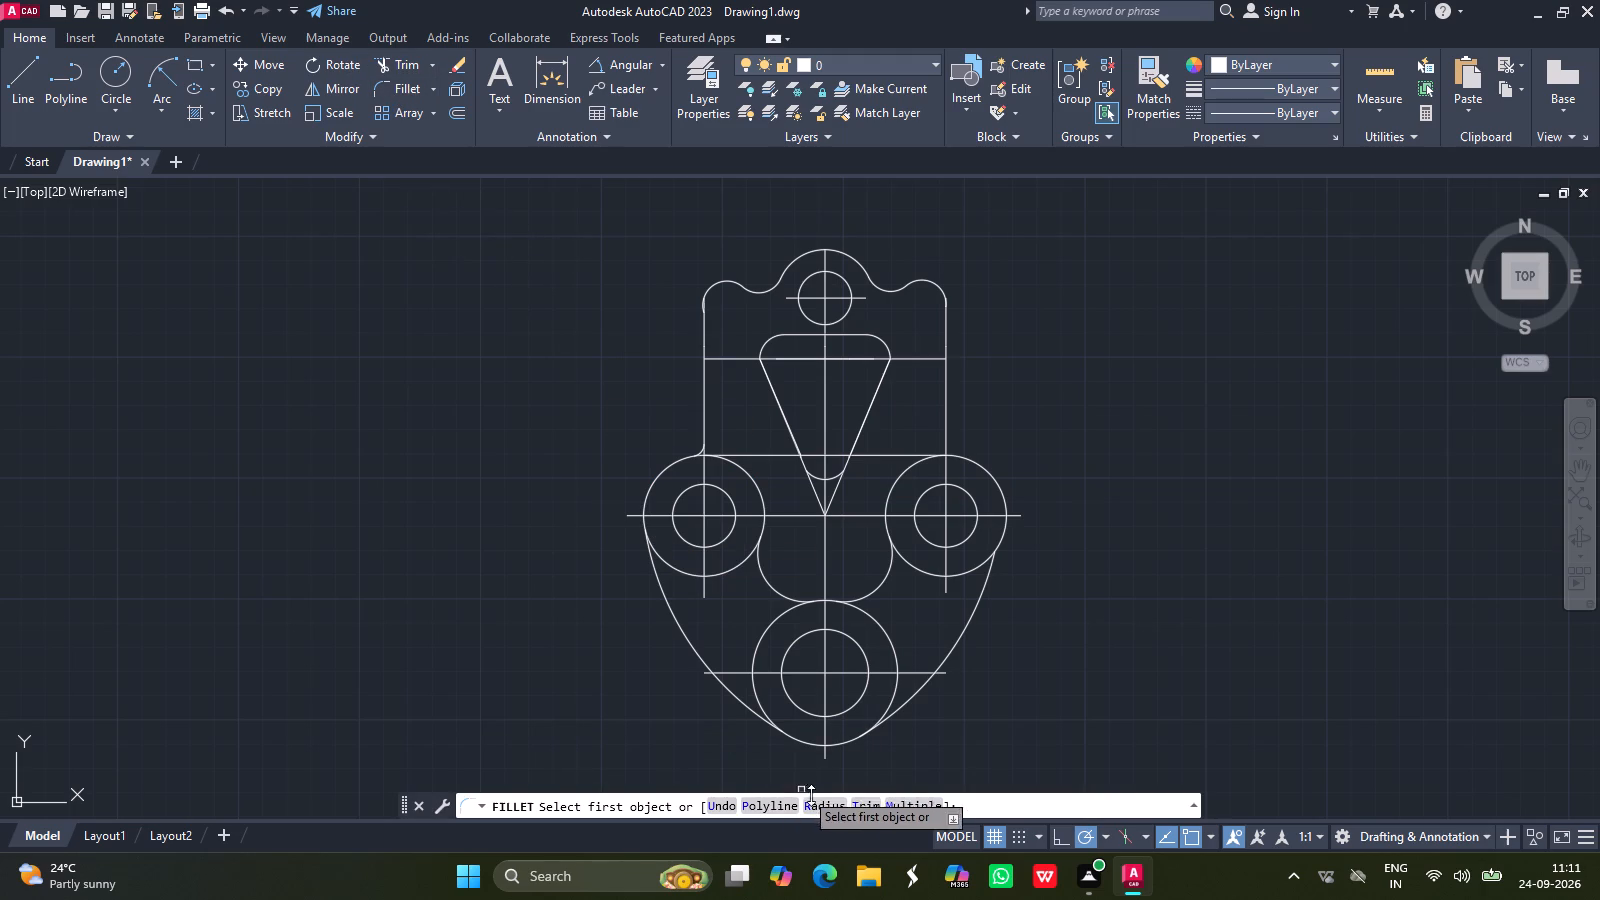
{"action": "left_click", "coordinate": [822, 807]}
{"action": "type", "text": "15"}
{"action": "key", "text": "Return"}
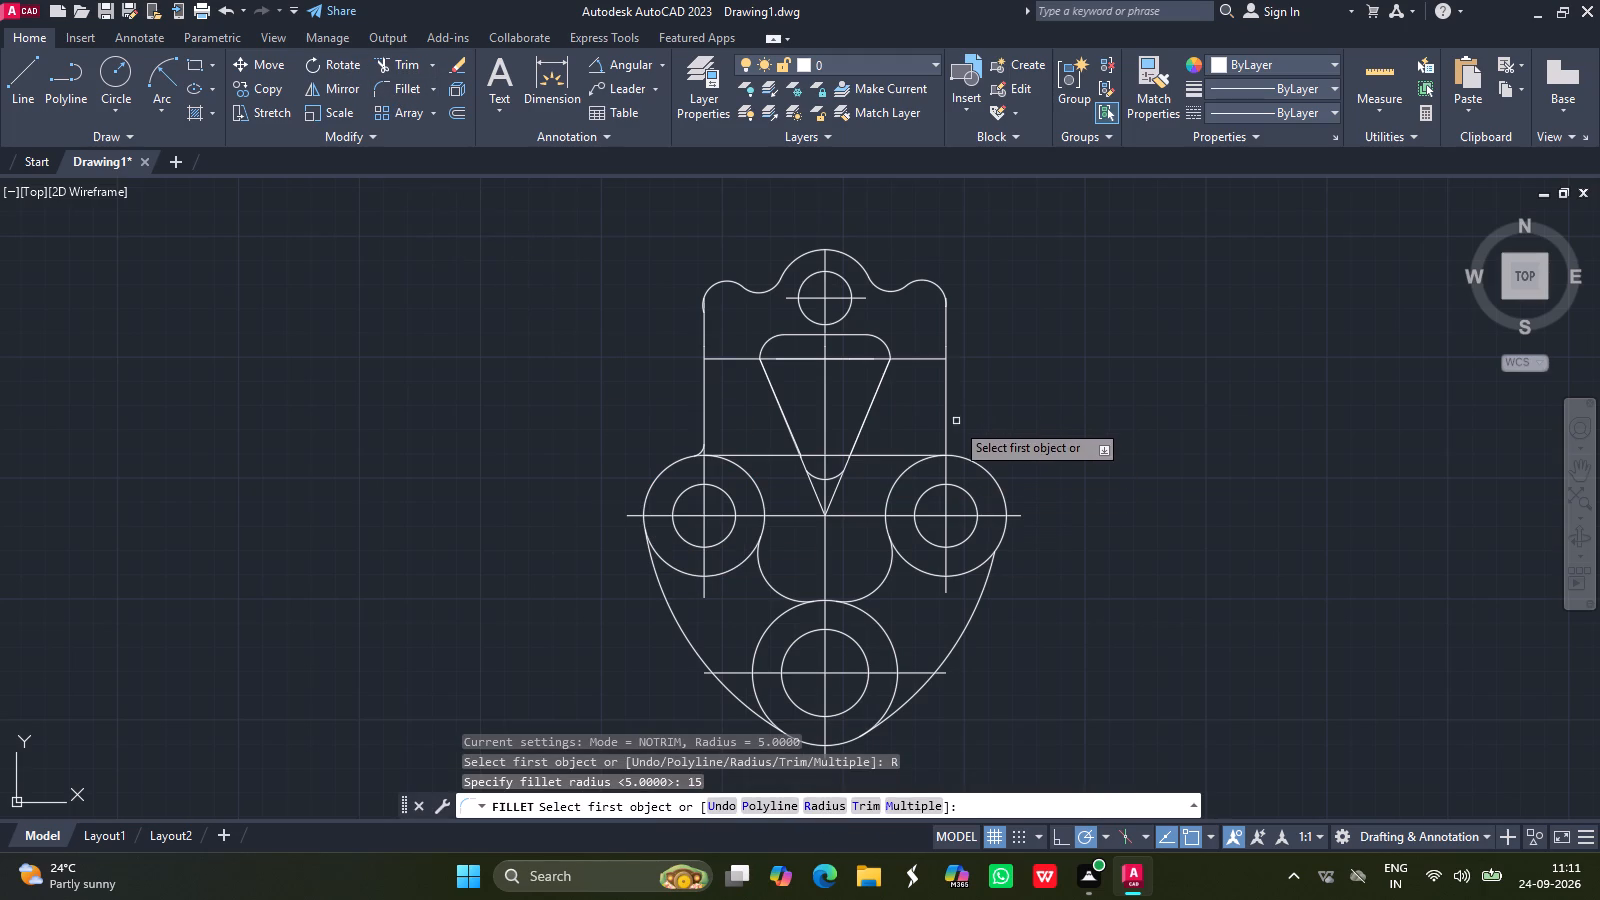
{"action": "left_click_drag", "start_coordinate": [946, 435], "coordinate": [964, 453]}
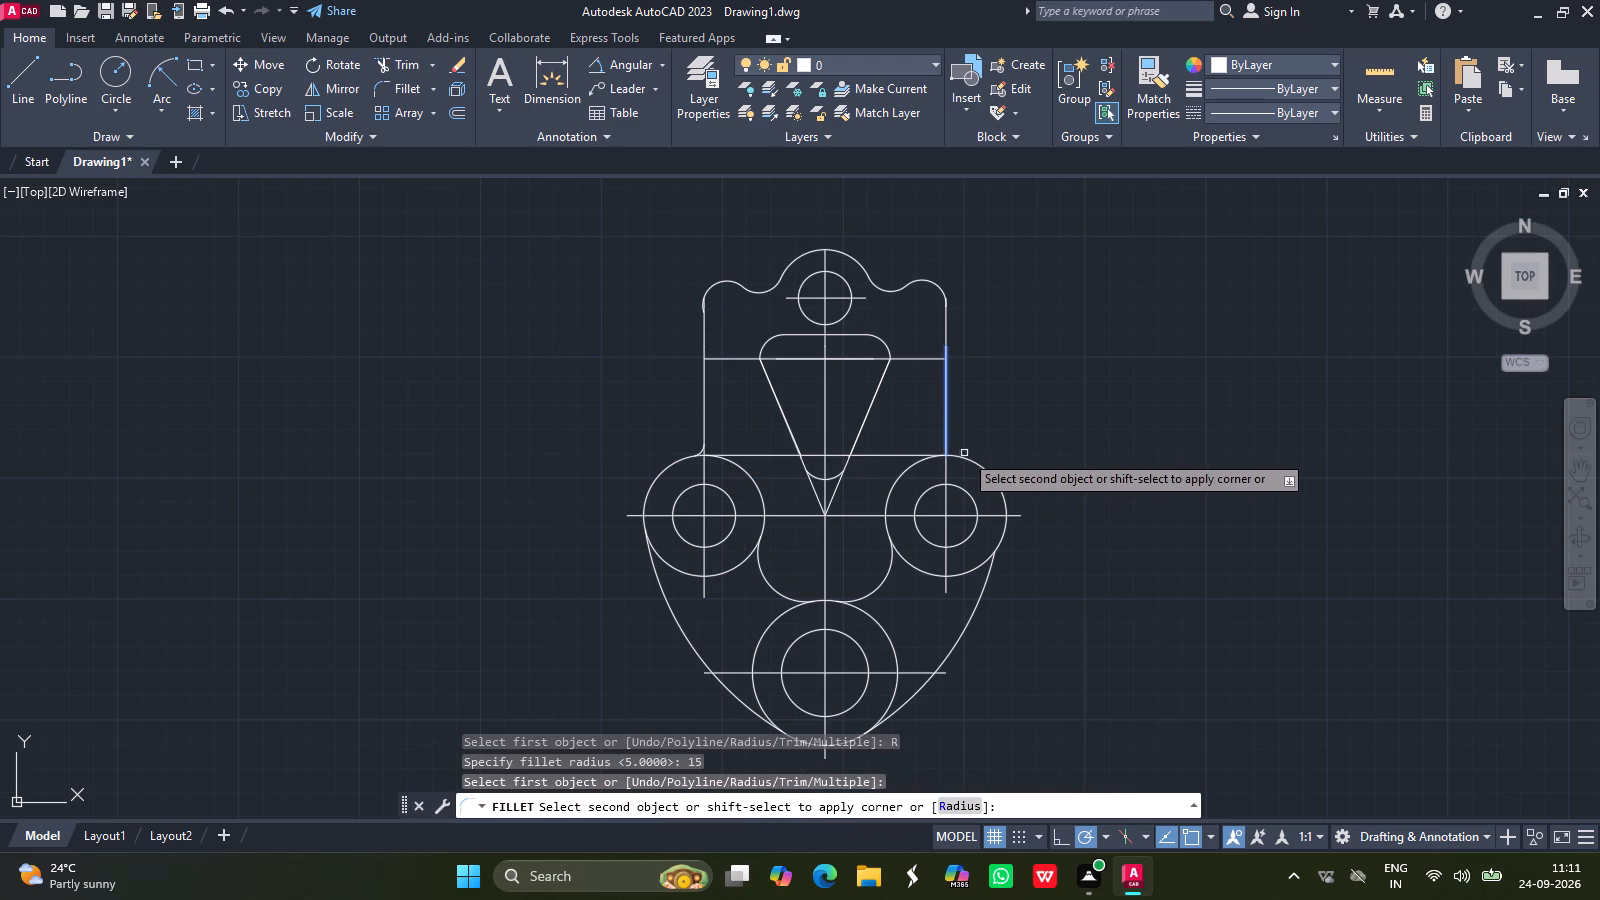
{"action": "left_click_drag", "start_coordinate": [964, 453], "coordinate": [967, 458]}
{"action": "left_click", "coordinate": [967, 458]}
{"action": "key", "text": "Return"}
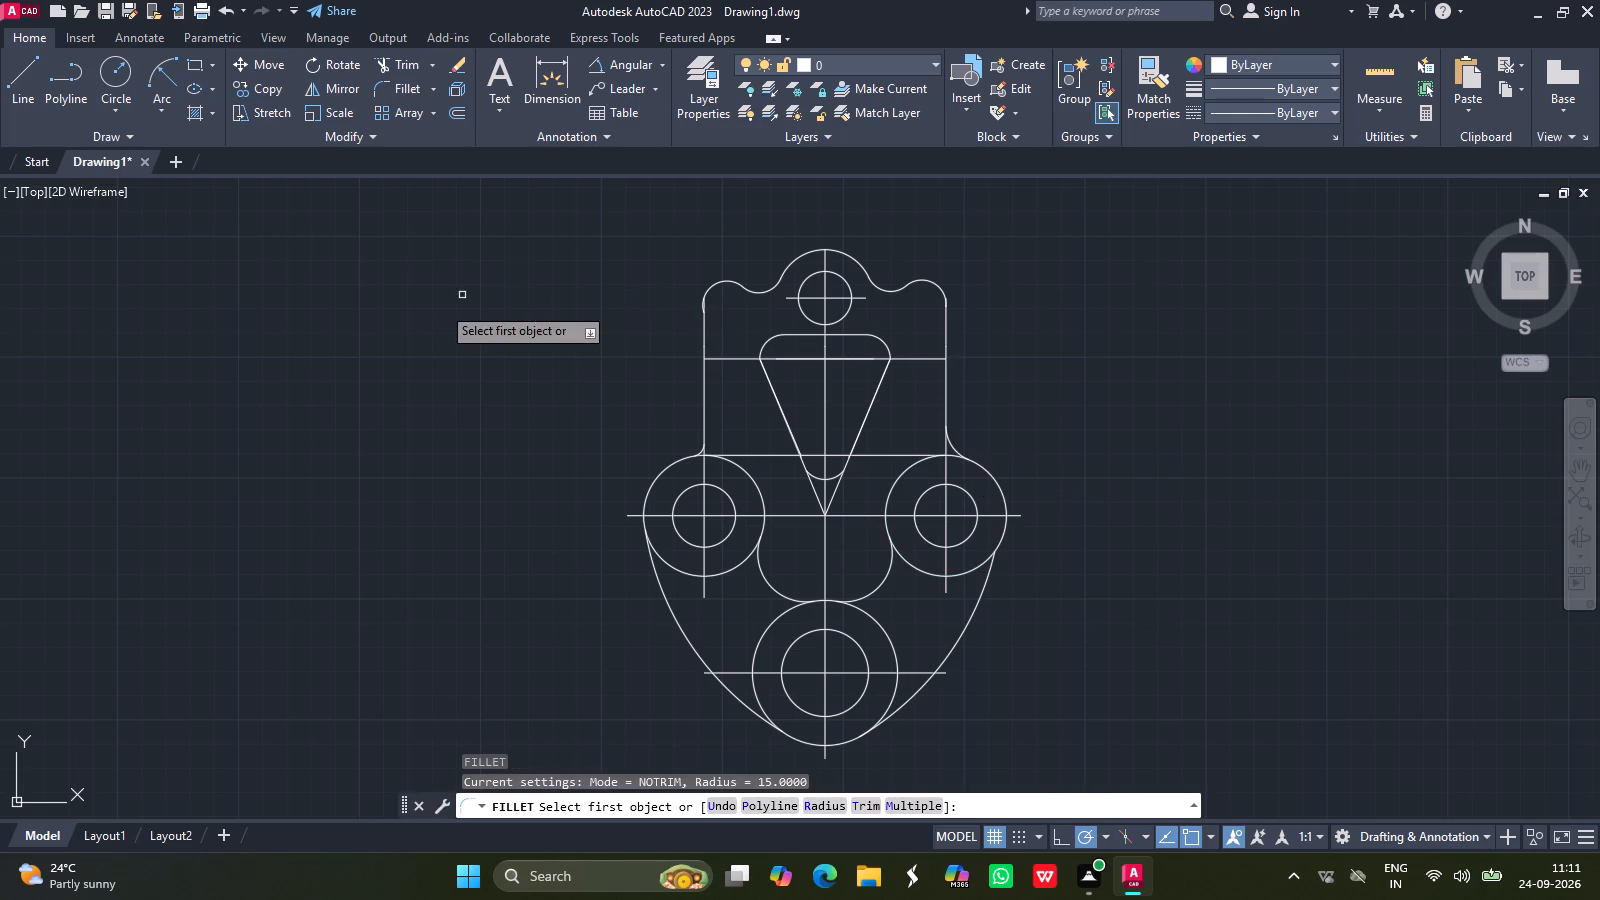
{"action": "key", "text": "Escape"}
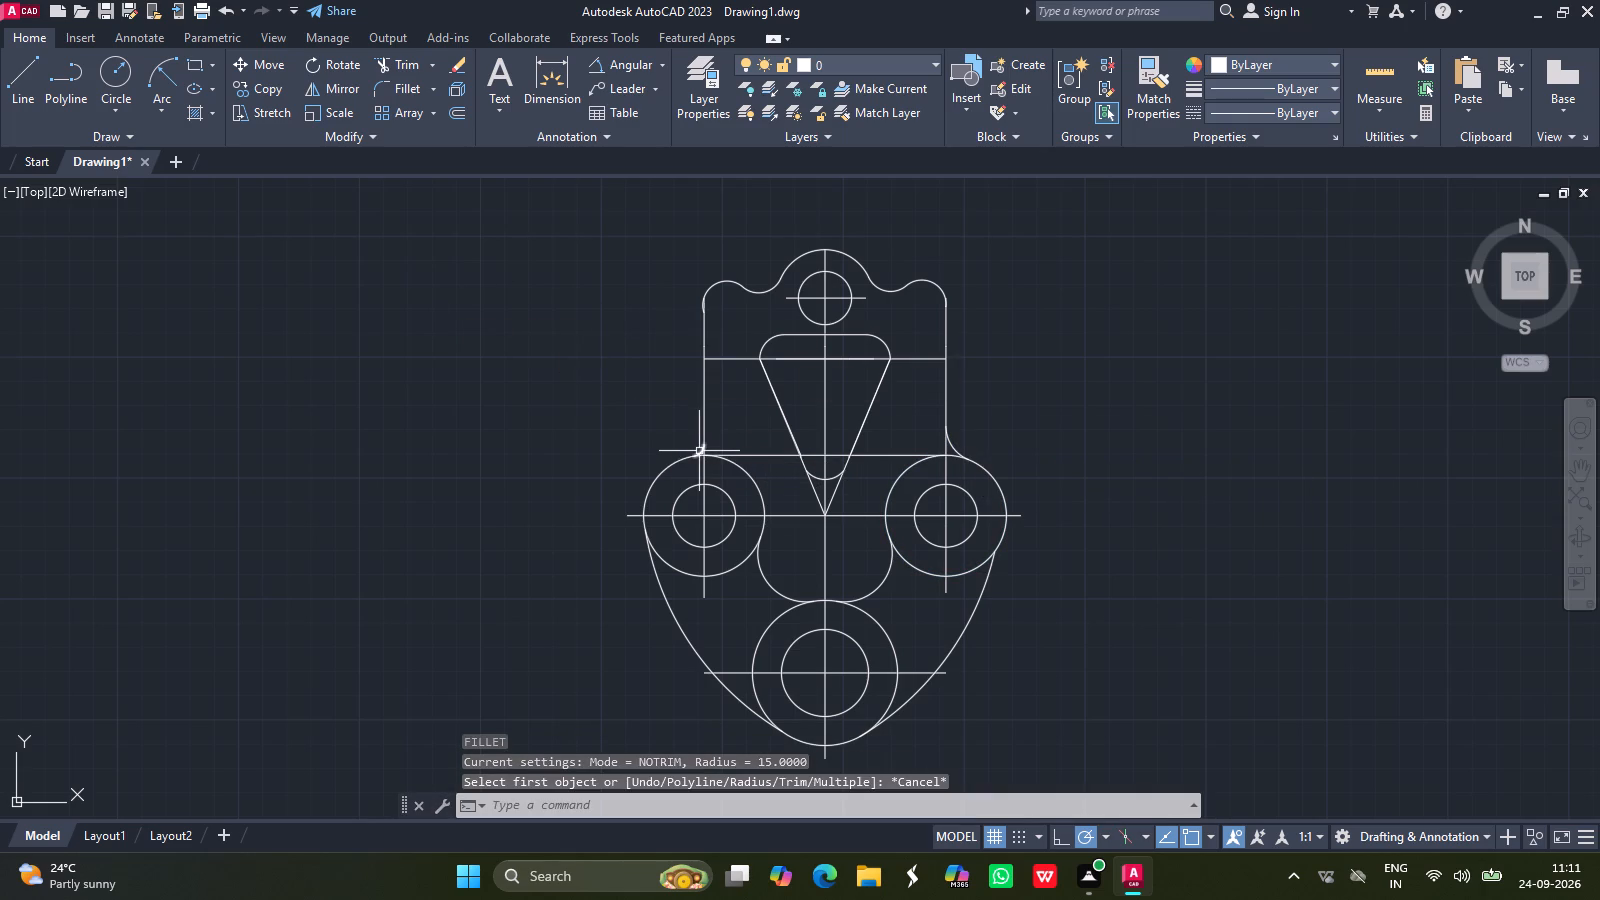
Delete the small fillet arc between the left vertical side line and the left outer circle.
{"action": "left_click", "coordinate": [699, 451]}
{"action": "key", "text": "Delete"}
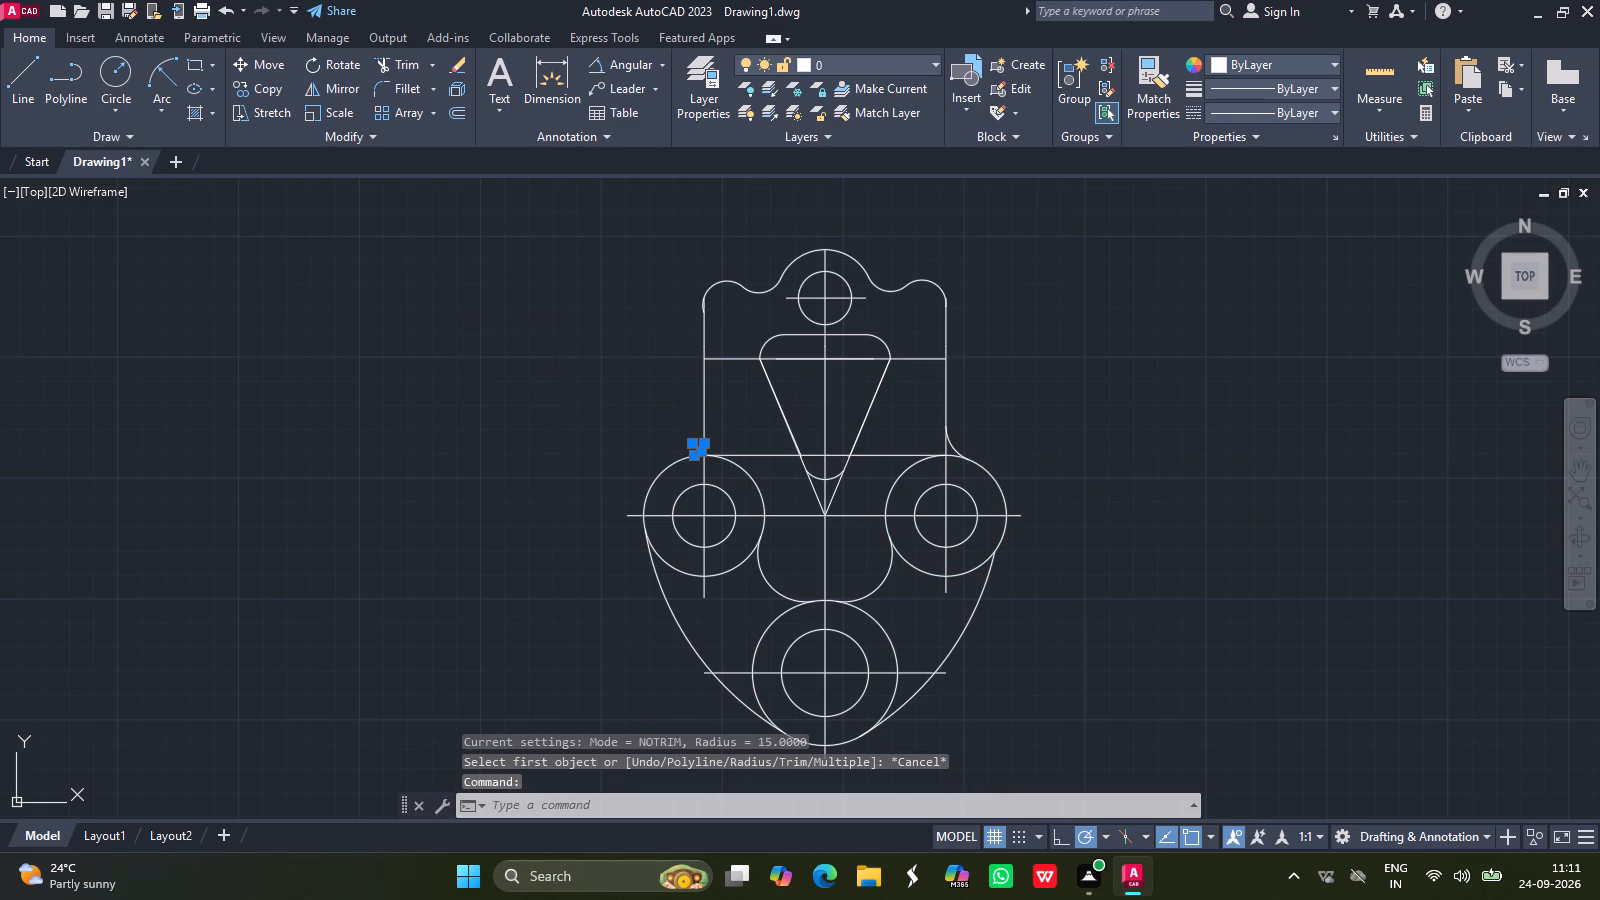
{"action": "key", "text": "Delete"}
Fillet the left vertical side line to the top of the left outer circle with a radius of 15.
{"action": "left_click", "coordinate": [393, 82]}
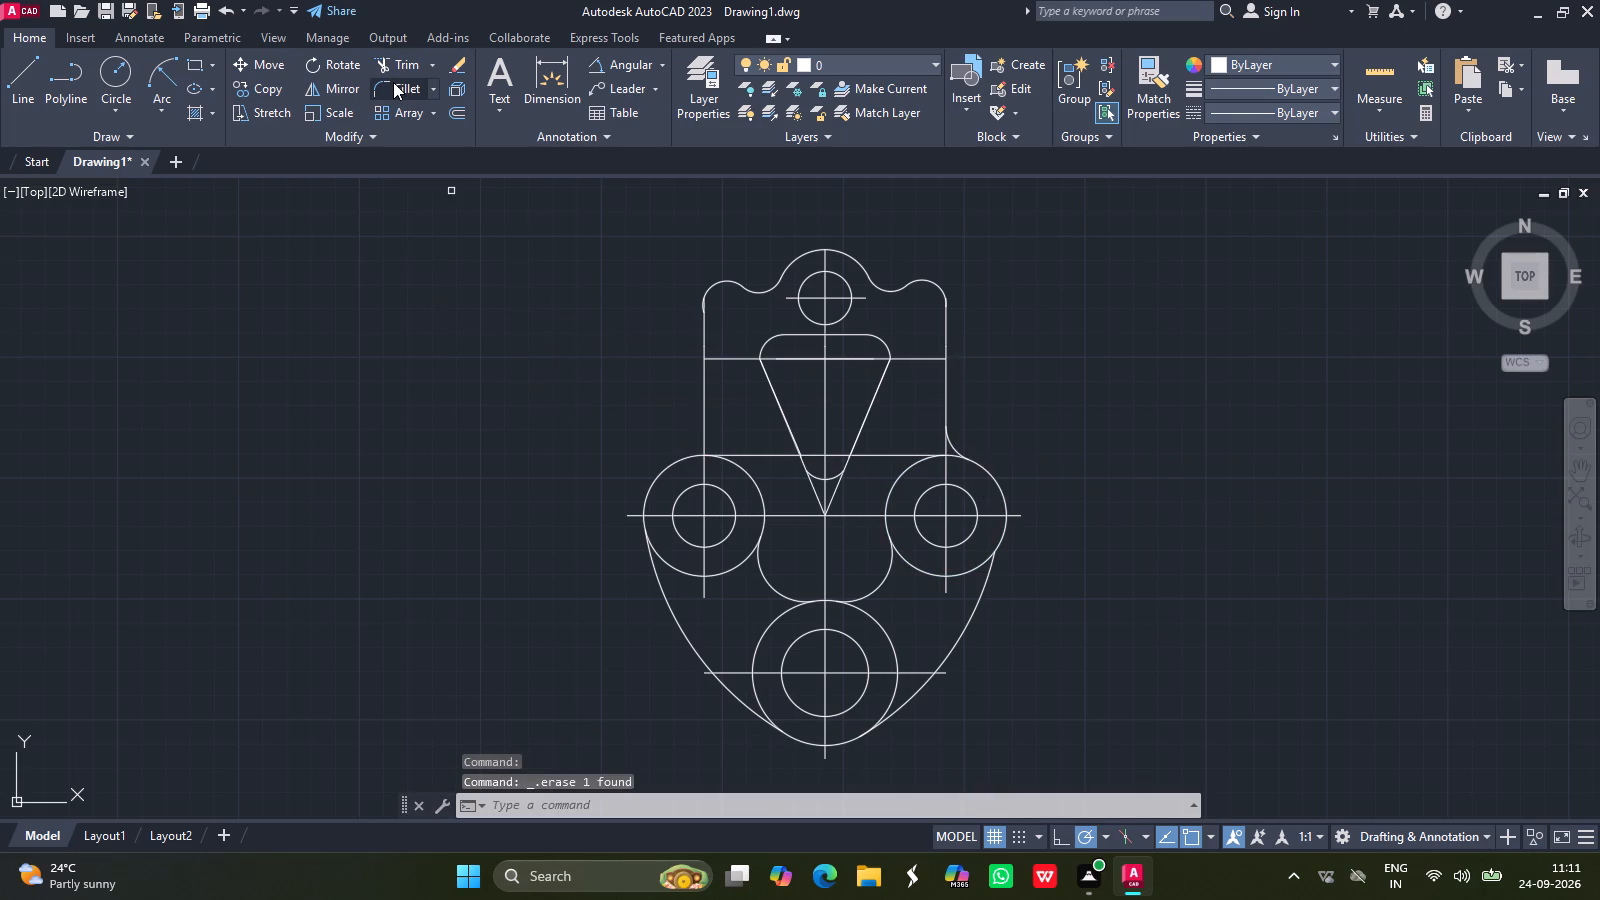
{"action": "left_click", "coordinate": [827, 805]}
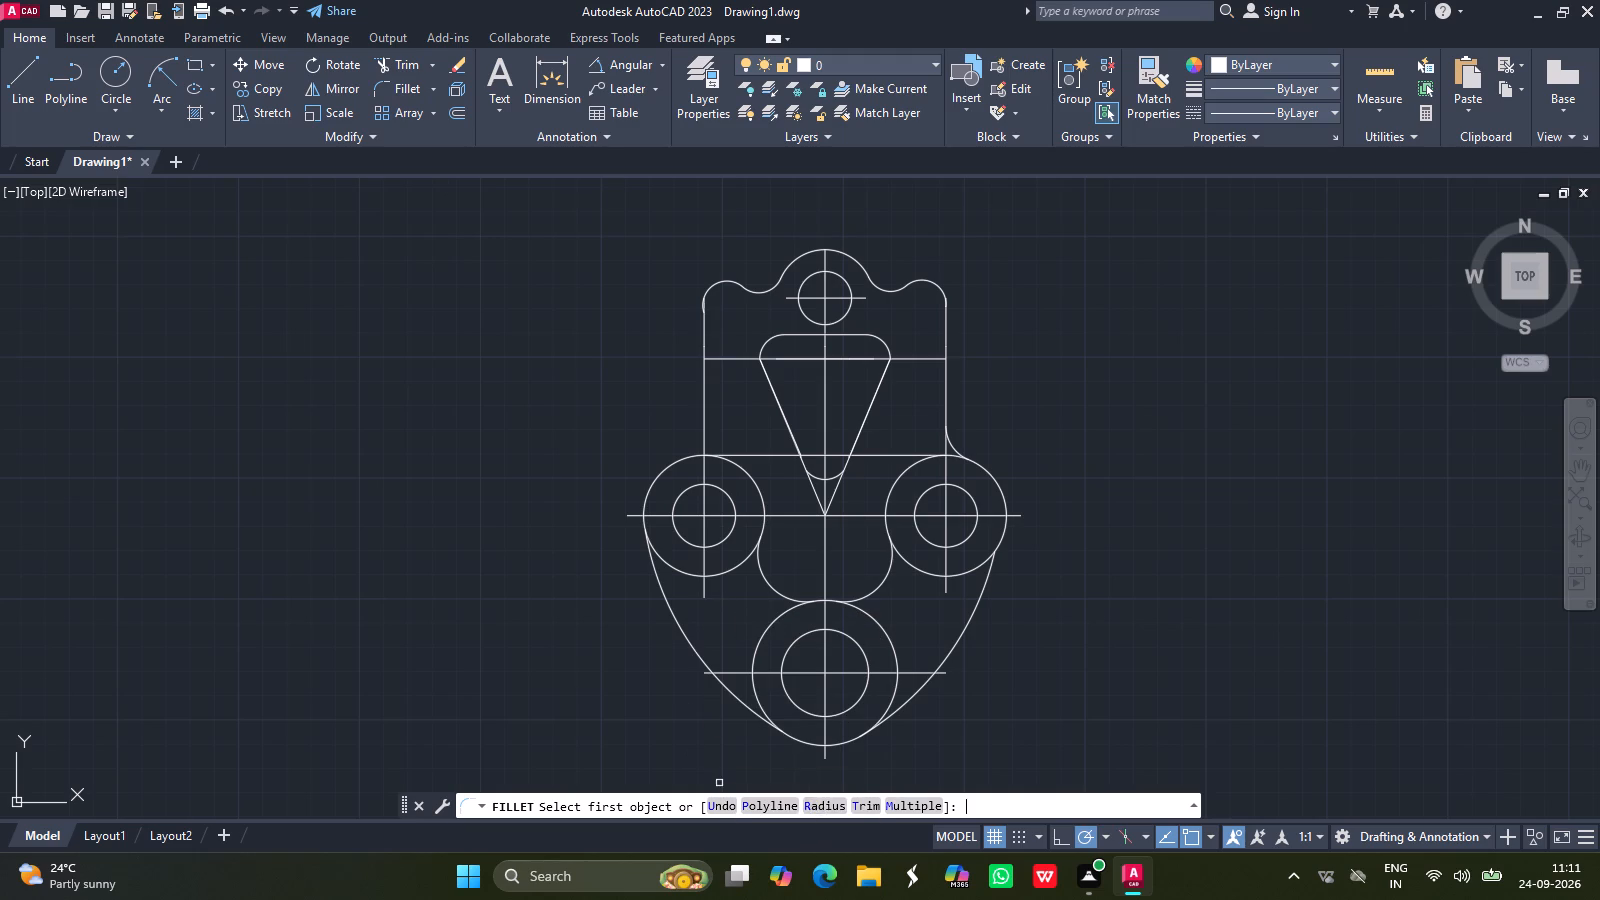
{"action": "type", "text": "15"}
{"action": "key", "text": "Return"}
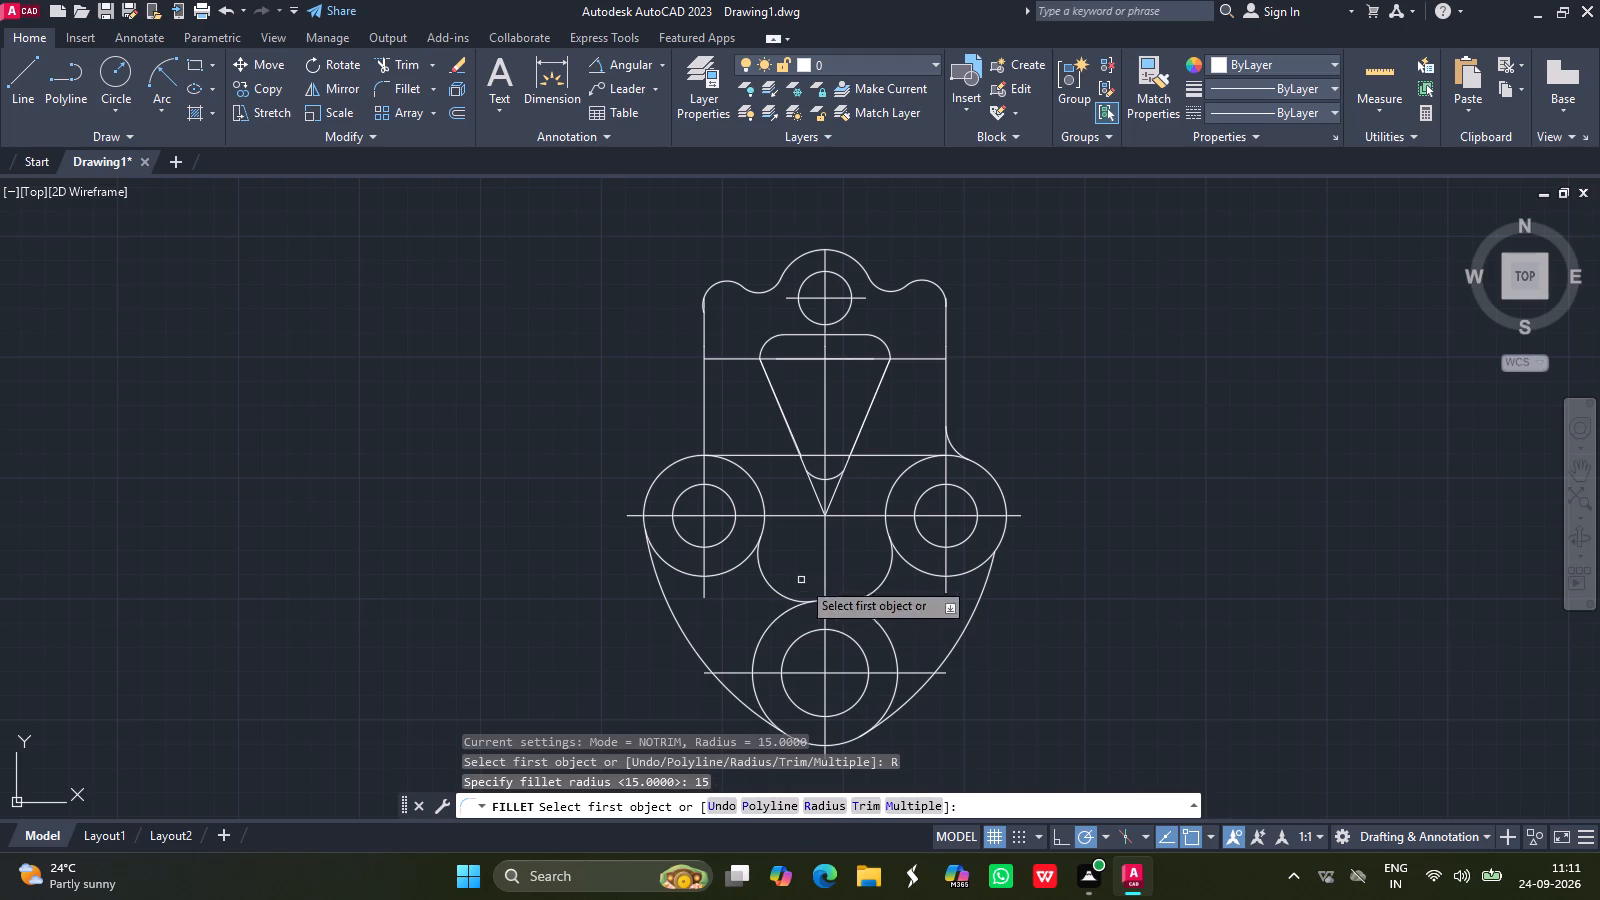
{"action": "left_click_drag", "start_coordinate": [705, 422], "coordinate": [671, 465]}
{"action": "left_click", "coordinate": [671, 465]}
{"action": "key", "text": "Return"}
{"action": "key", "text": "Return"}
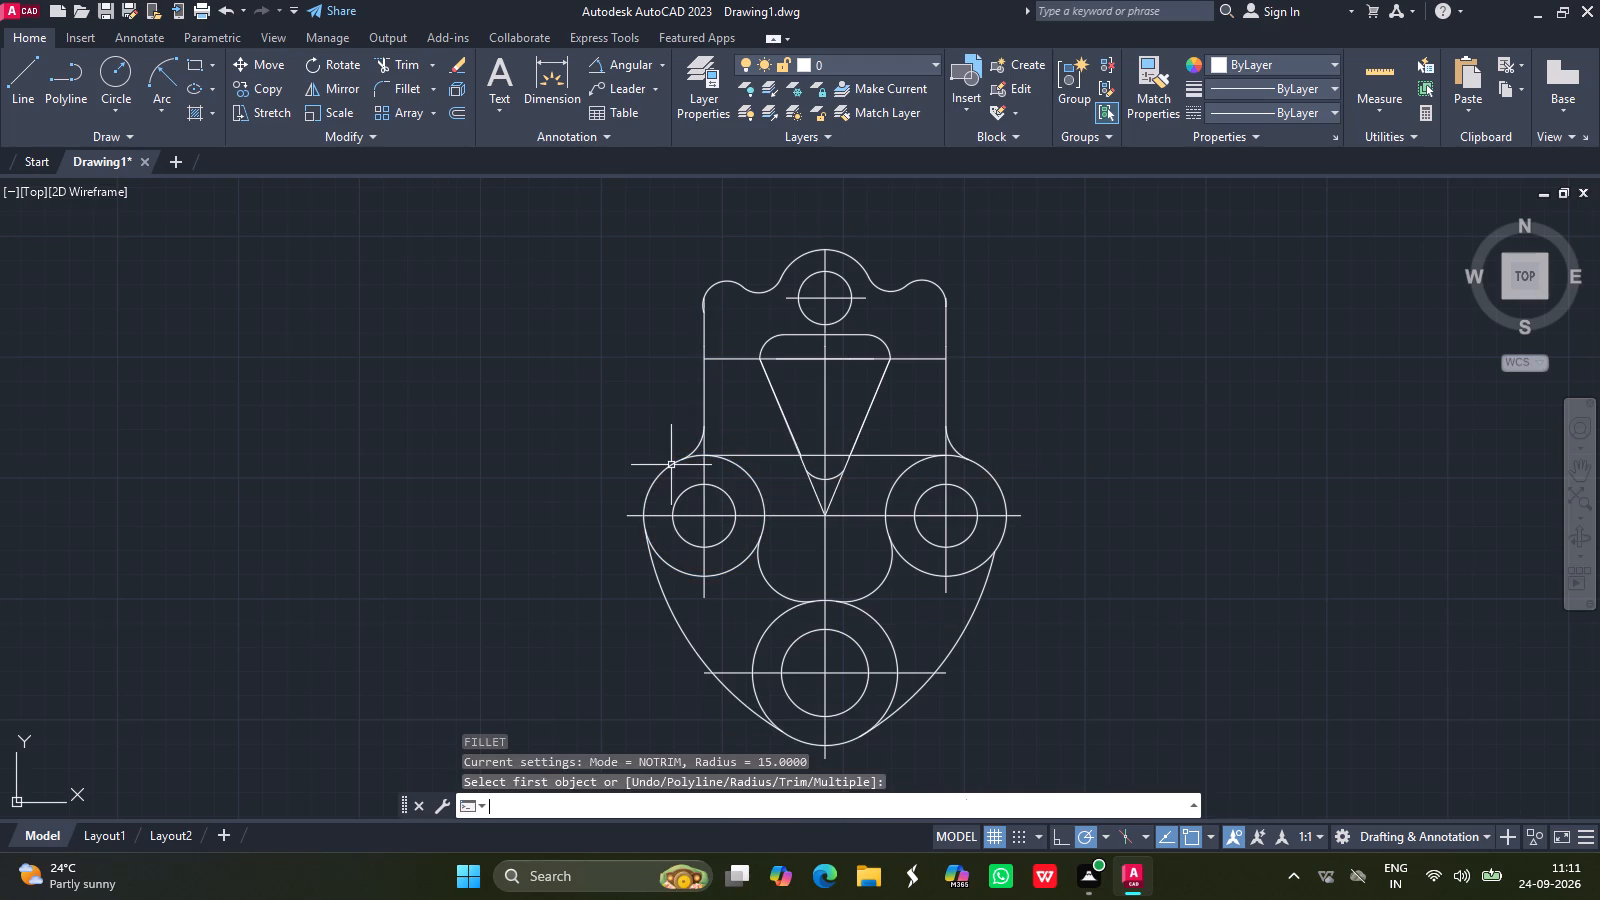
{"action": "key", "text": "Escape"}
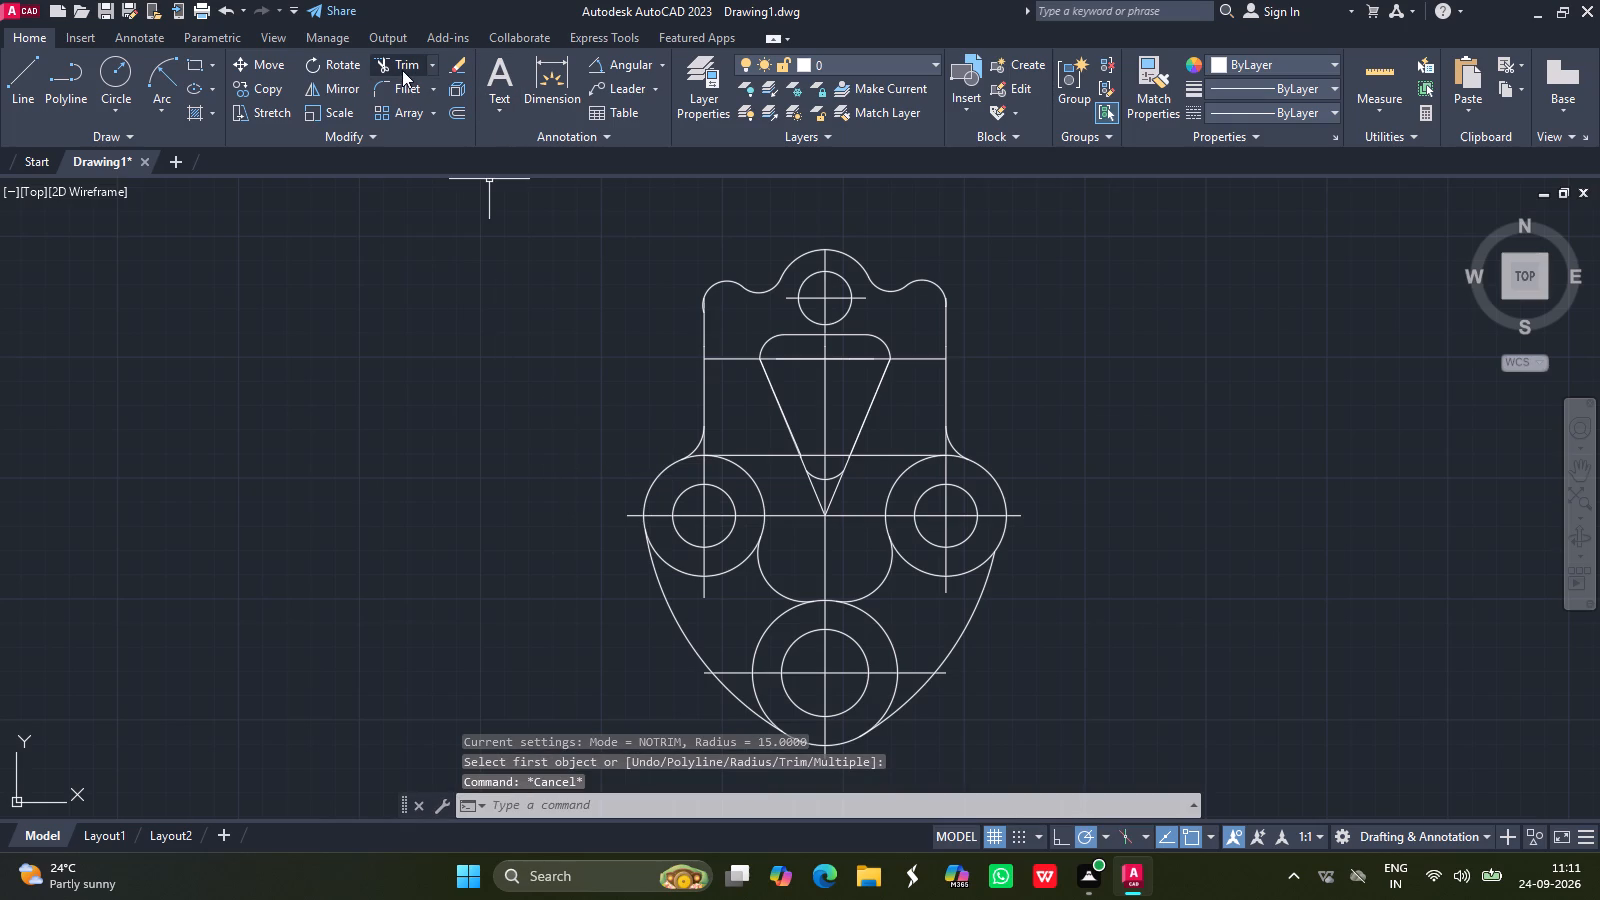
Trim the leftover ends of both vertical side lines between the radius 15 fillets and the side outer circles.
{"action": "left_click", "coordinate": [402, 70]}
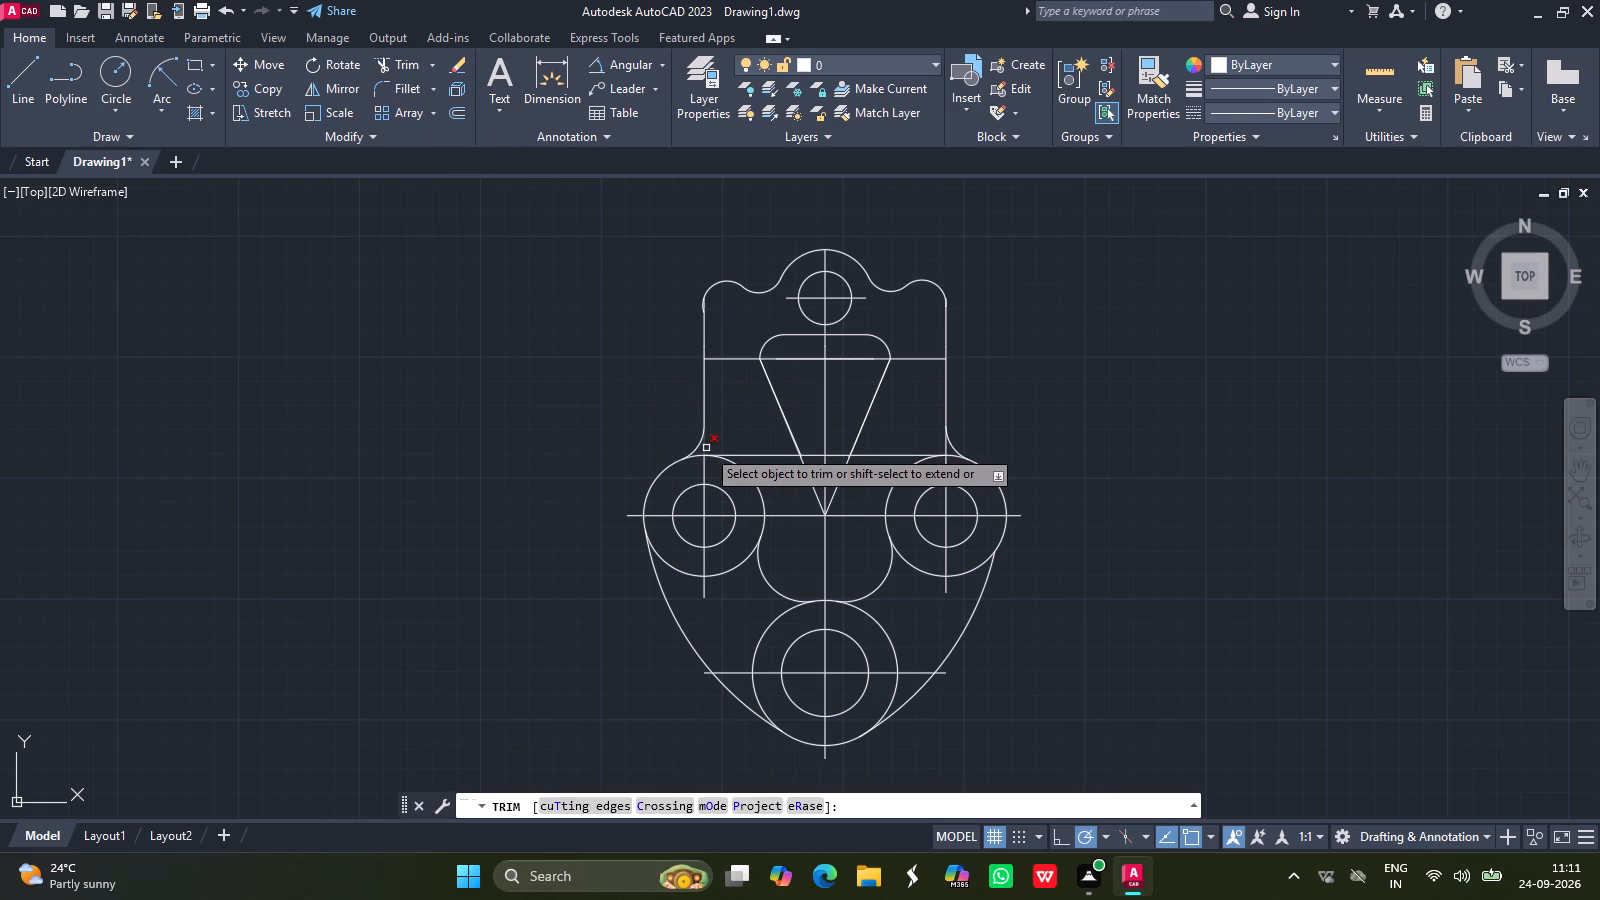
{"action": "left_click", "coordinate": [706, 448]}
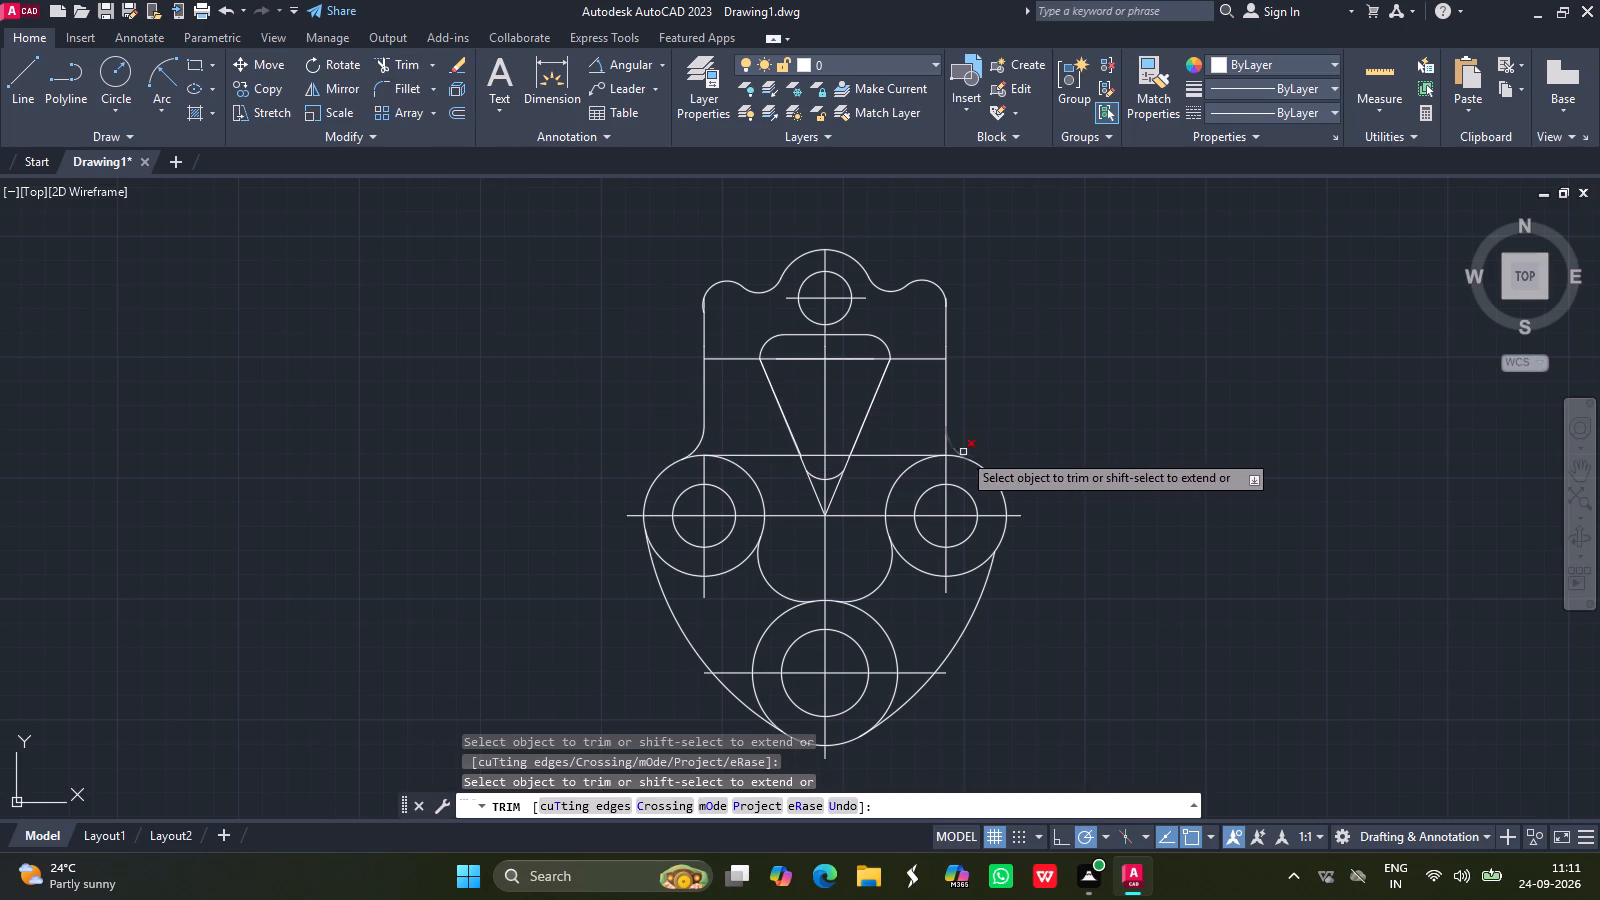
{"action": "left_click", "coordinate": [948, 450]}
{"action": "key", "text": "Return"}
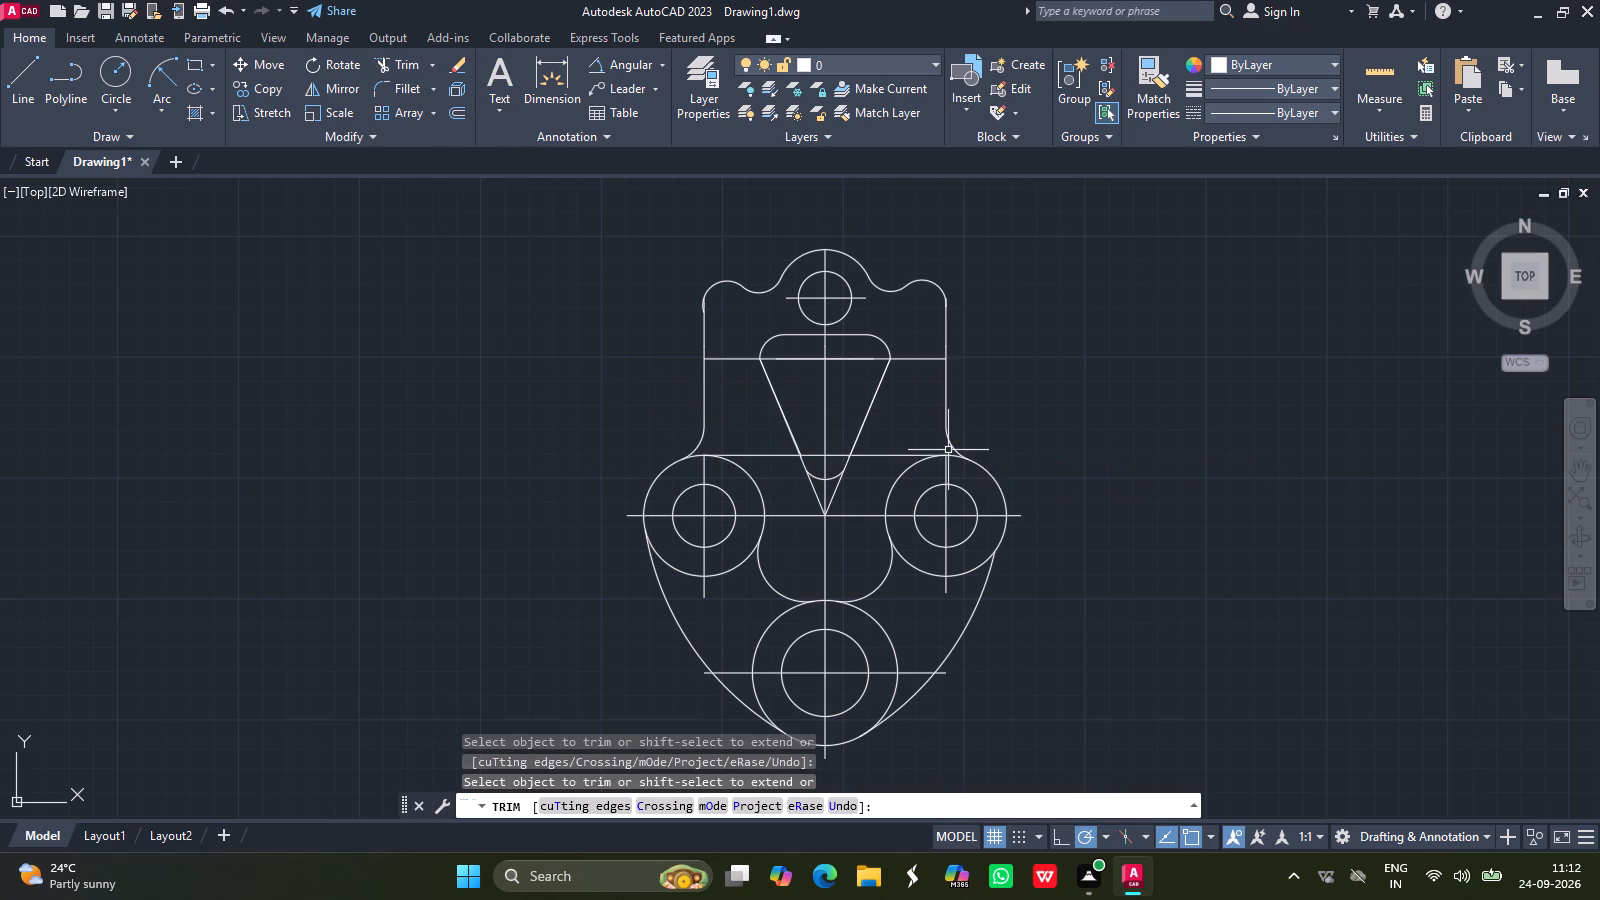
{"action": "key", "text": "Return"}
{"action": "key", "text": "Escape"}
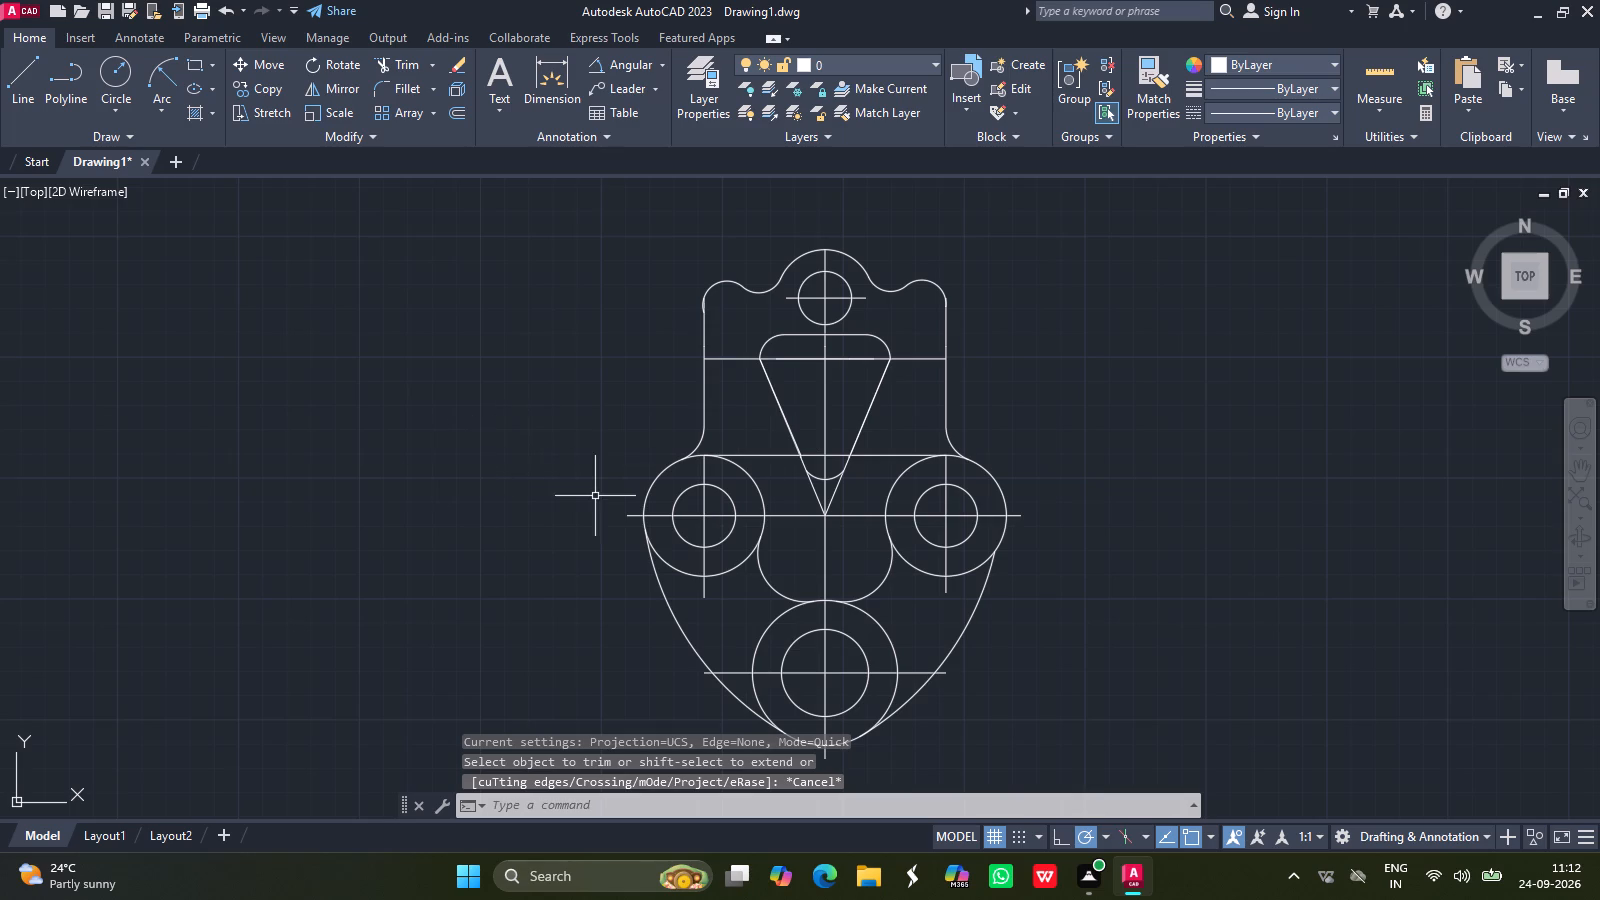
Apply the CENTER linetype to the vertical and horizontal centre lines of all four holes and the slot's two tapered construction lines.
{"action": "left_click_drag", "start_coordinate": [828, 393], "coordinate": [828, 308]}
{"action": "left_click", "coordinate": [828, 308]}
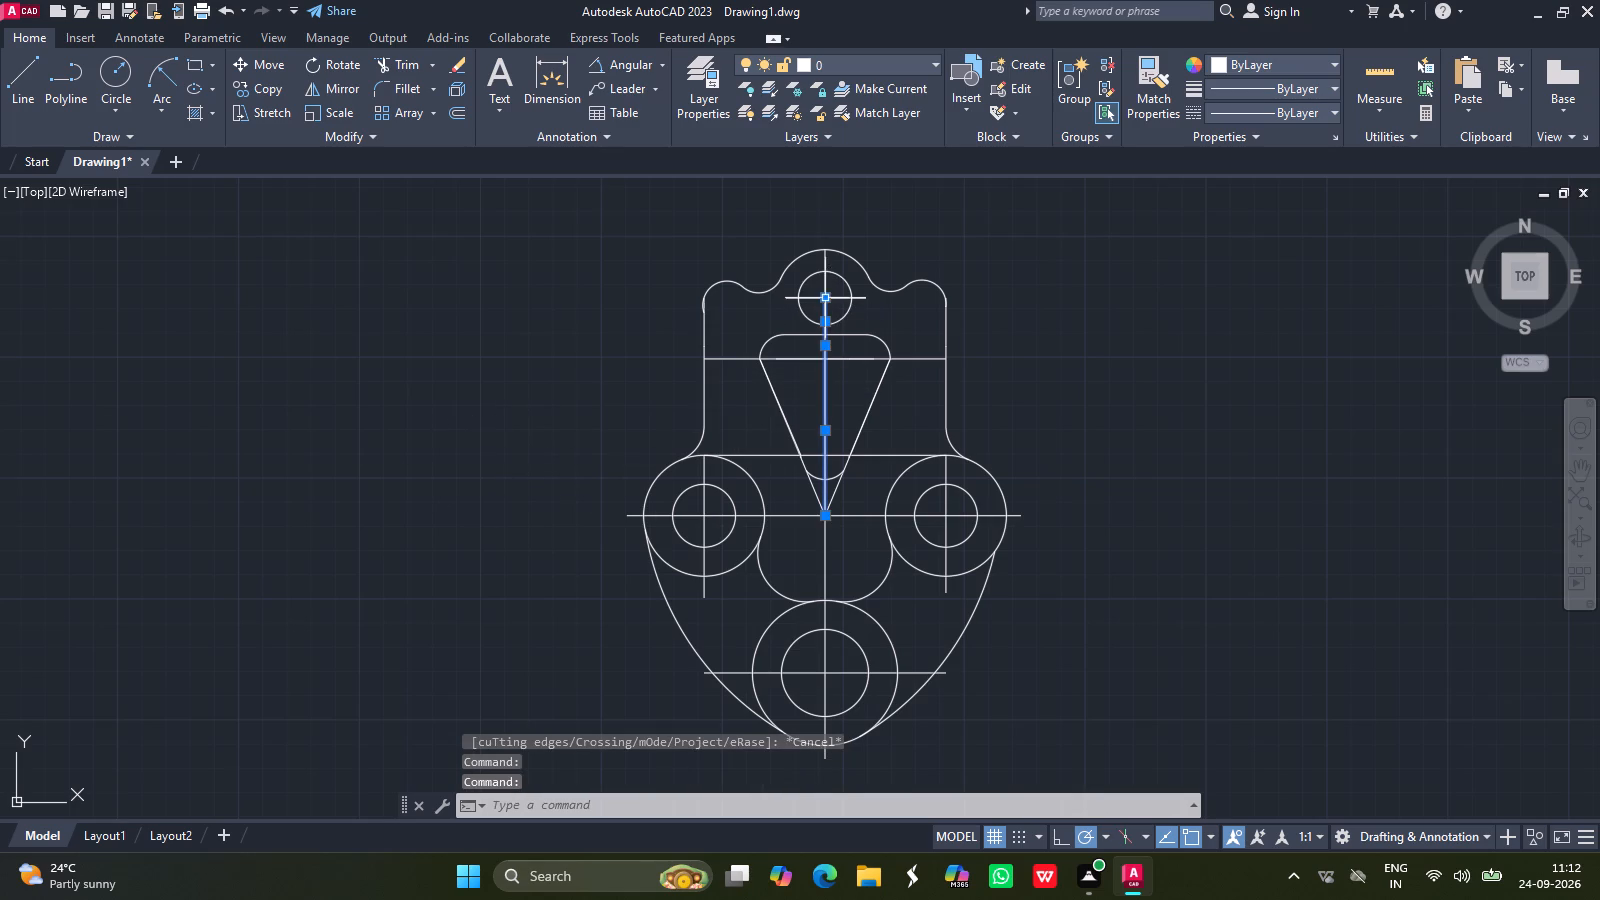
{"action": "left_click_drag", "start_coordinate": [827, 286], "coordinate": [812, 301]}
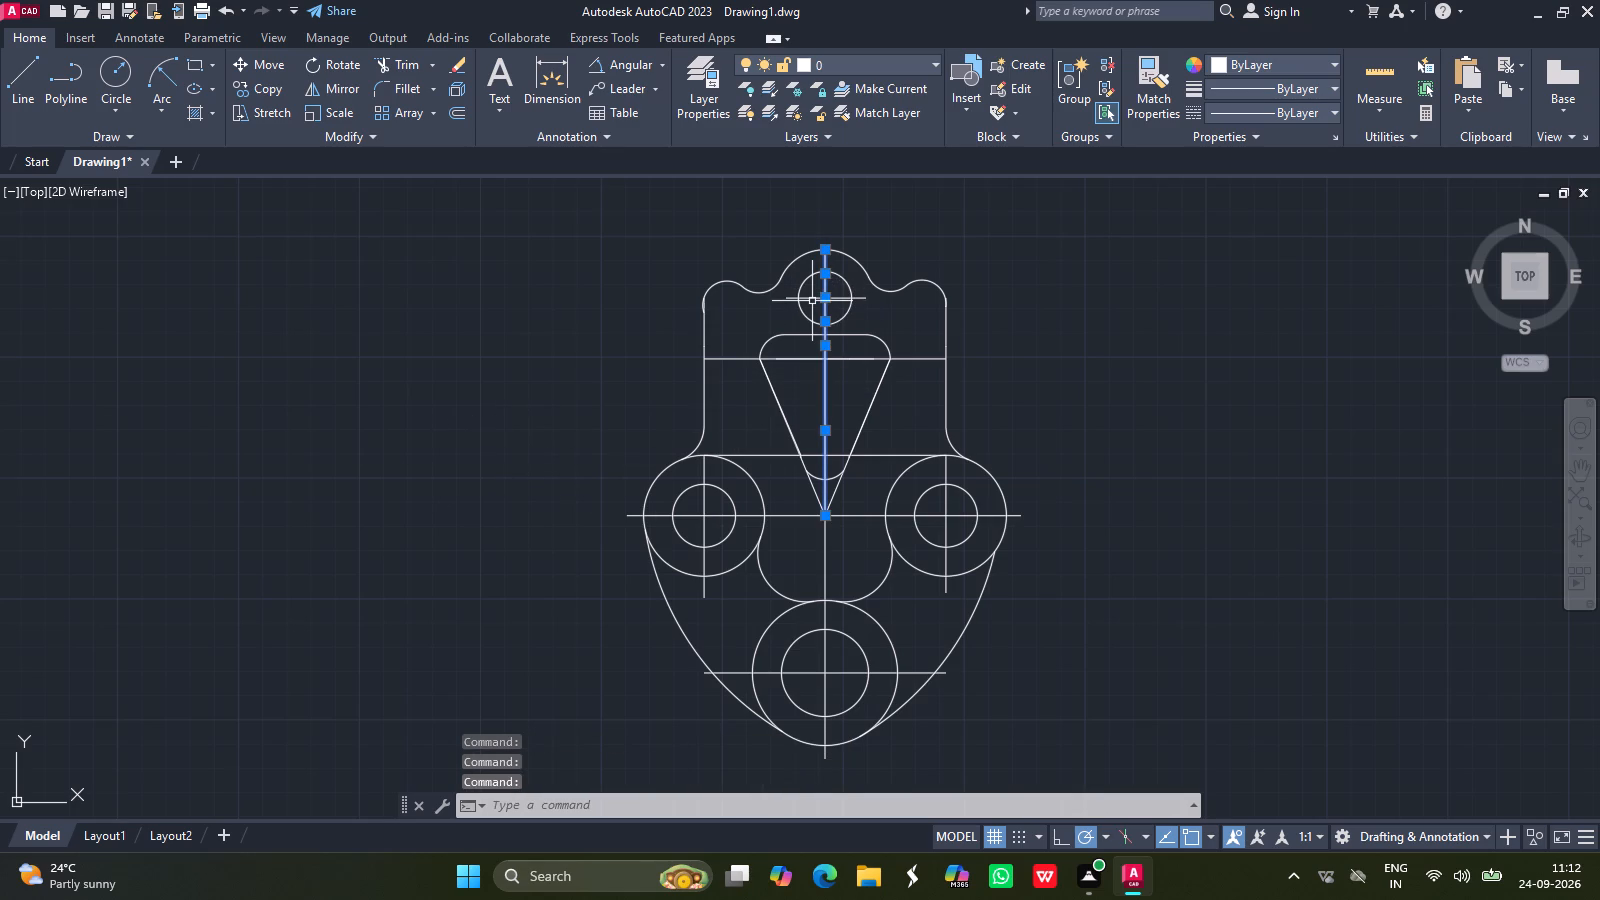
{"action": "left_click_drag", "start_coordinate": [812, 301], "coordinate": [808, 298]}
{"action": "left_click_drag", "start_coordinate": [808, 298], "coordinate": [897, 357]}
{"action": "left_click_drag", "start_coordinate": [897, 357], "coordinate": [935, 439]}
{"action": "left_click_drag", "start_coordinate": [944, 473], "coordinate": [937, 551]}
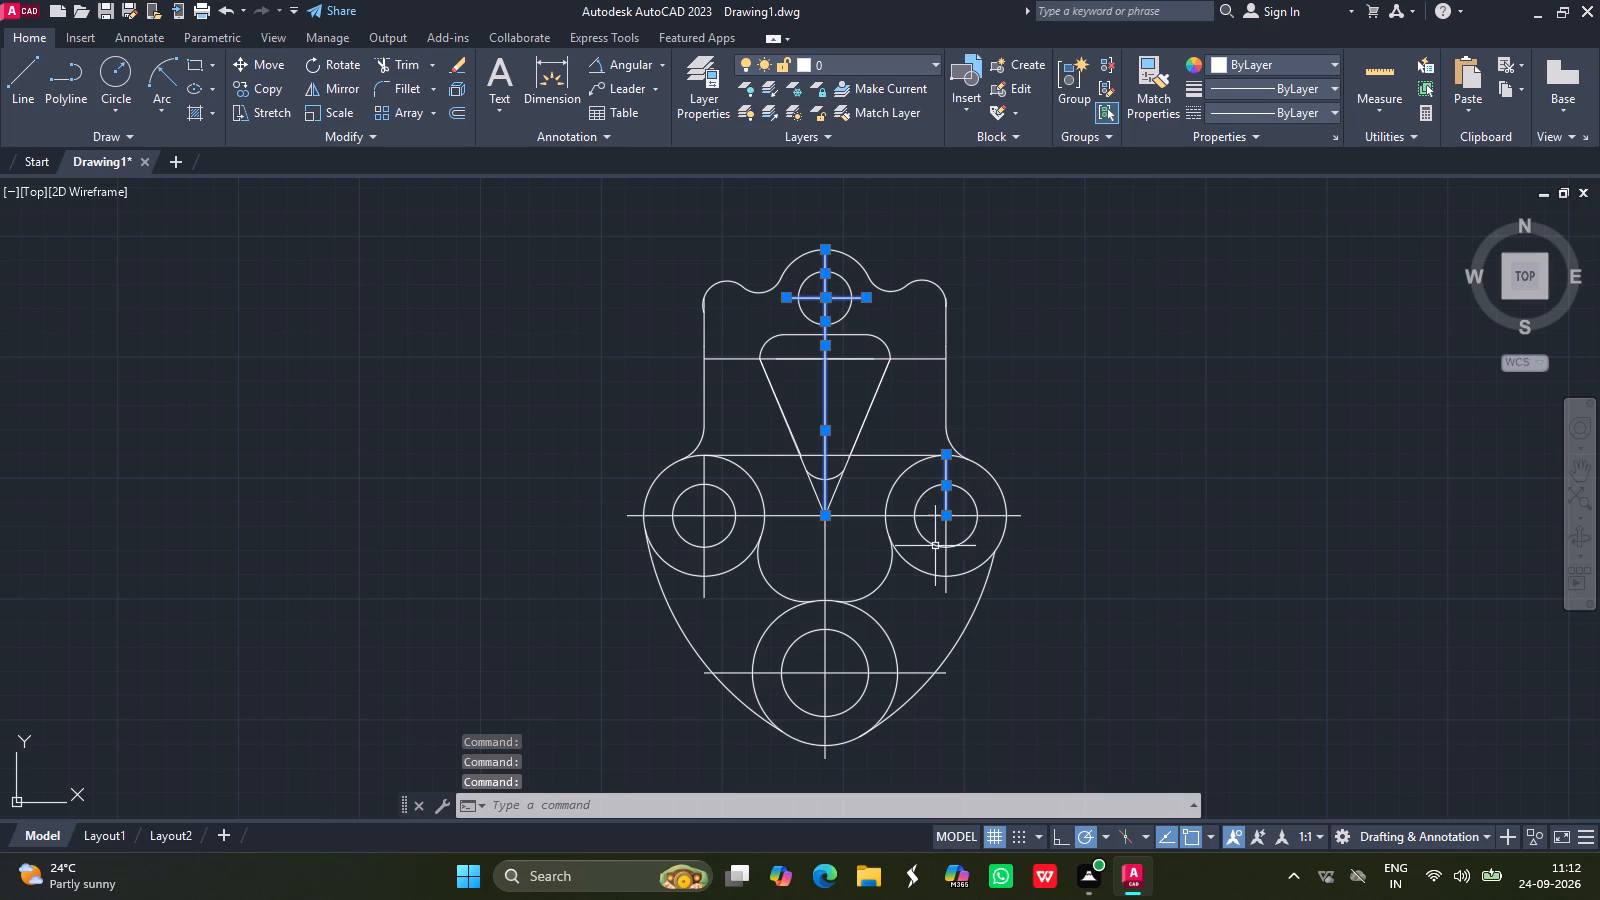
{"action": "left_click_drag", "start_coordinate": [937, 551], "coordinate": [945, 556]}
{"action": "left_click_drag", "start_coordinate": [945, 556], "coordinate": [893, 512]}
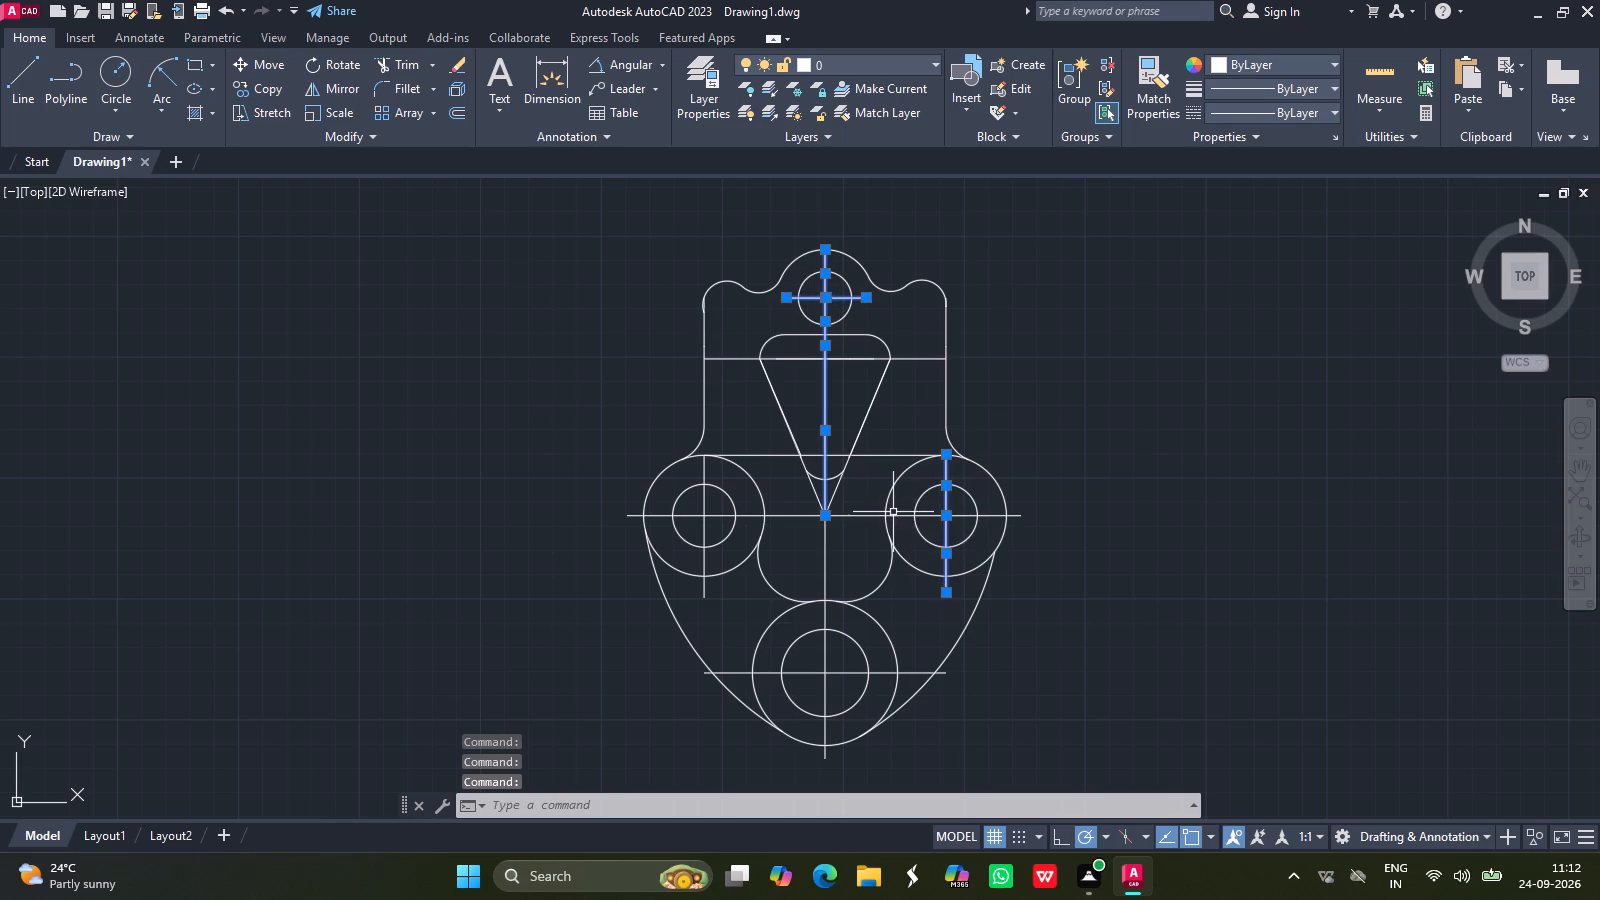
{"action": "left_click_drag", "start_coordinate": [893, 512], "coordinate": [874, 517]}
{"action": "left_click", "coordinate": [874, 517]}
{"action": "left_click_drag", "start_coordinate": [972, 517], "coordinate": [759, 514]}
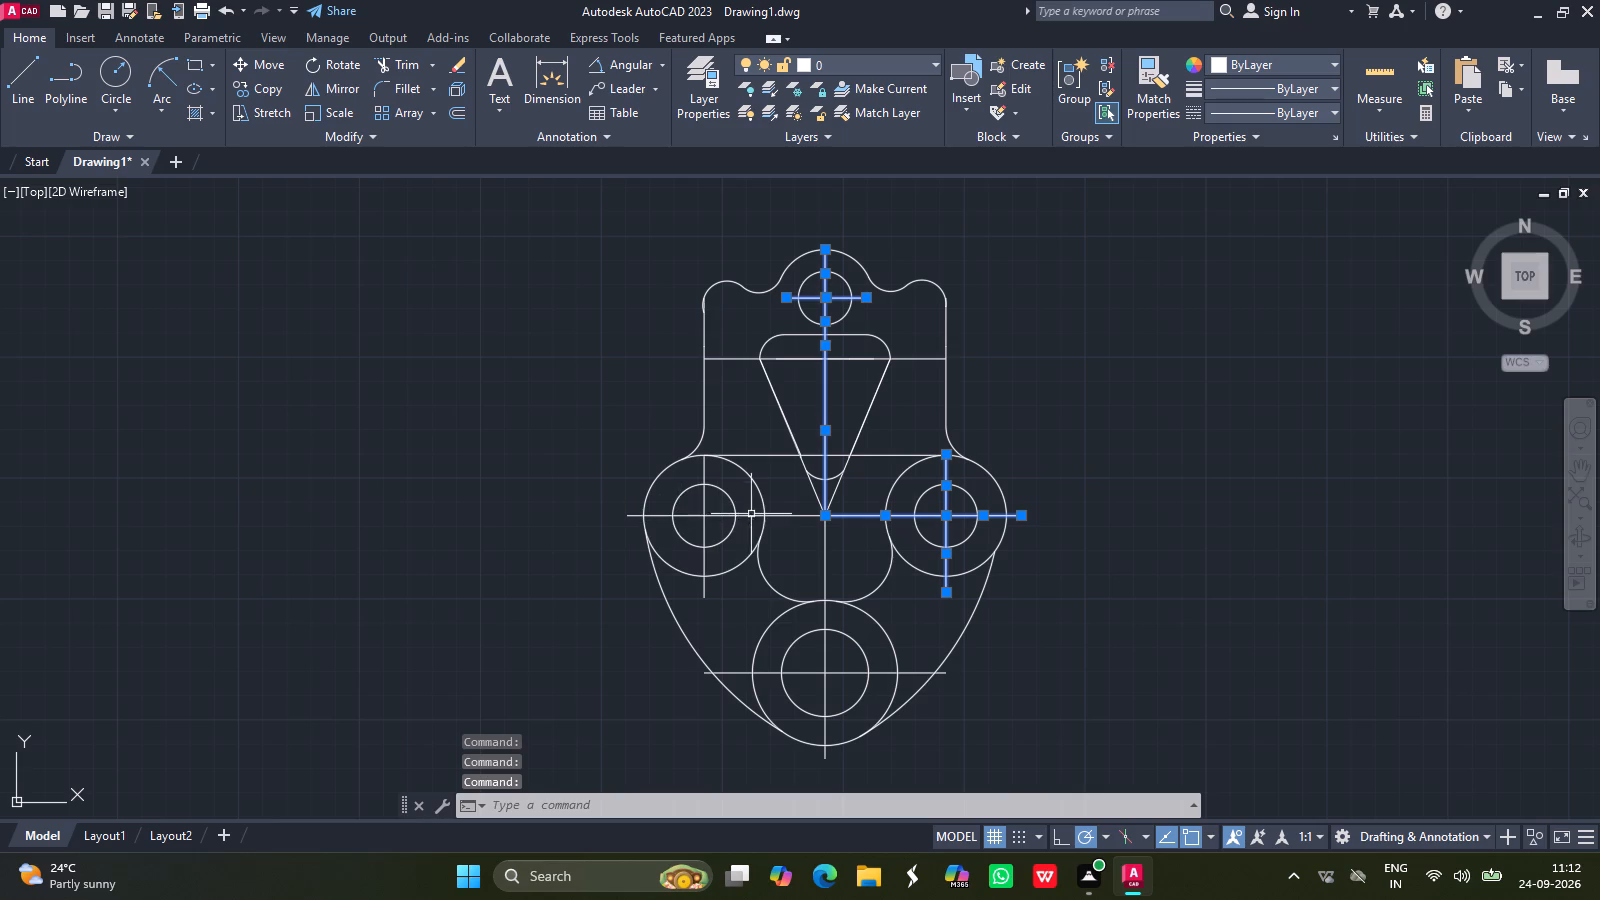
{"action": "left_click_drag", "start_coordinate": [759, 514], "coordinate": [771, 516]}
{"action": "left_click_drag", "start_coordinate": [771, 516], "coordinate": [670, 512]}
{"action": "left_click_drag", "start_coordinate": [670, 512], "coordinate": [664, 521]}
{"action": "left_click_drag", "start_coordinate": [664, 521], "coordinate": [665, 515]}
{"action": "left_click_drag", "start_coordinate": [665, 515], "coordinate": [705, 477]}
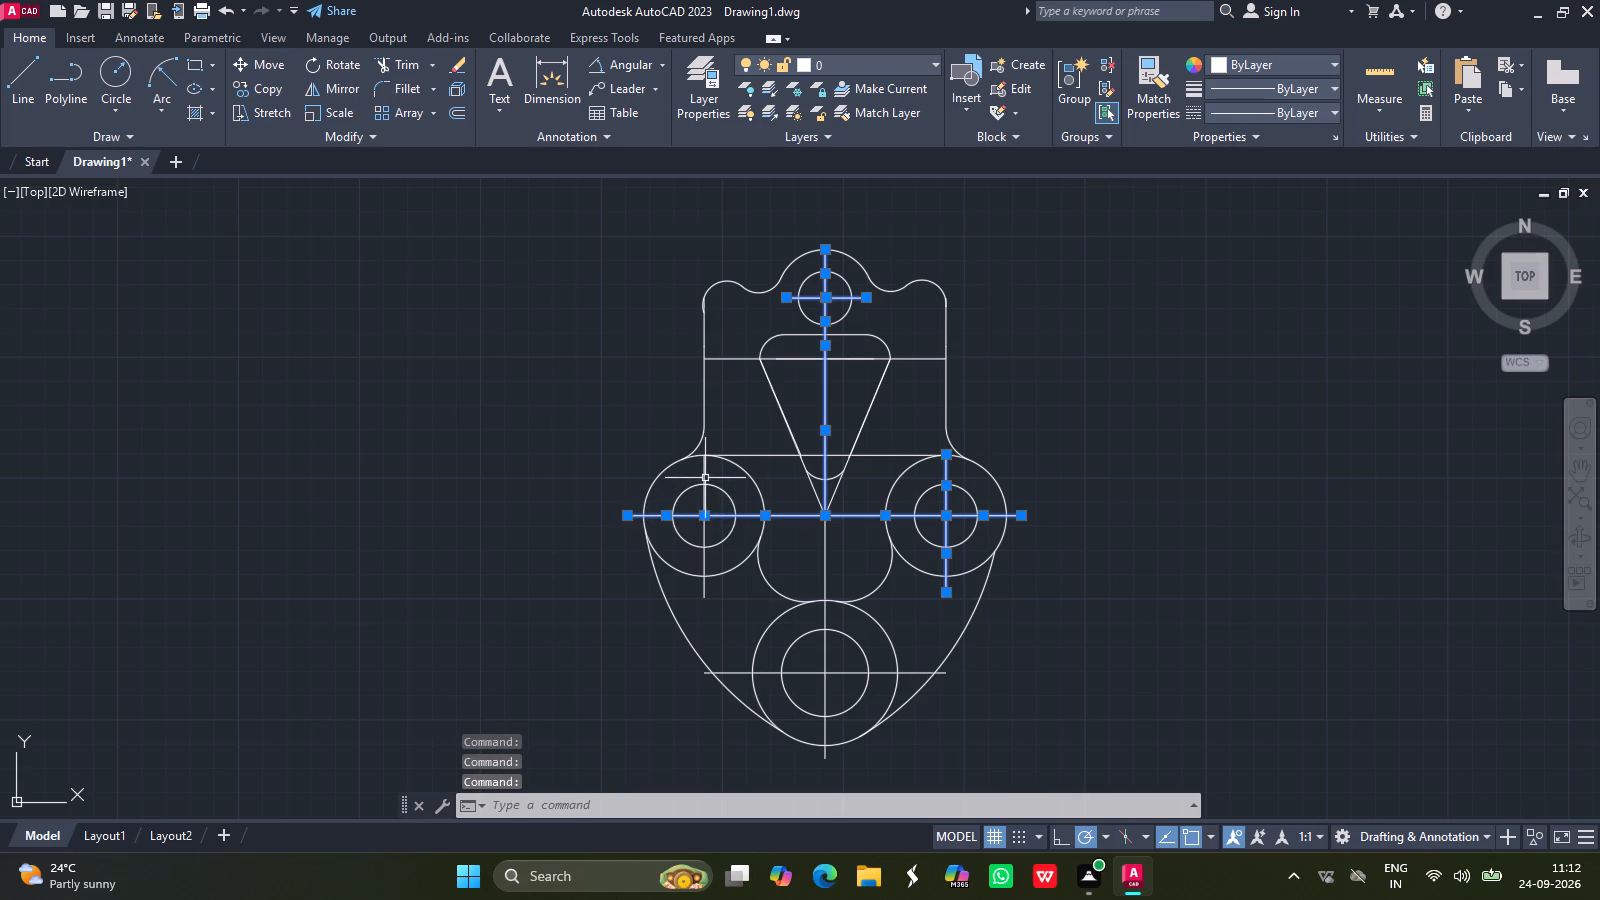
{"action": "left_click_drag", "start_coordinate": [705, 477], "coordinate": [704, 558]}
{"action": "left_click", "coordinate": [704, 558]}
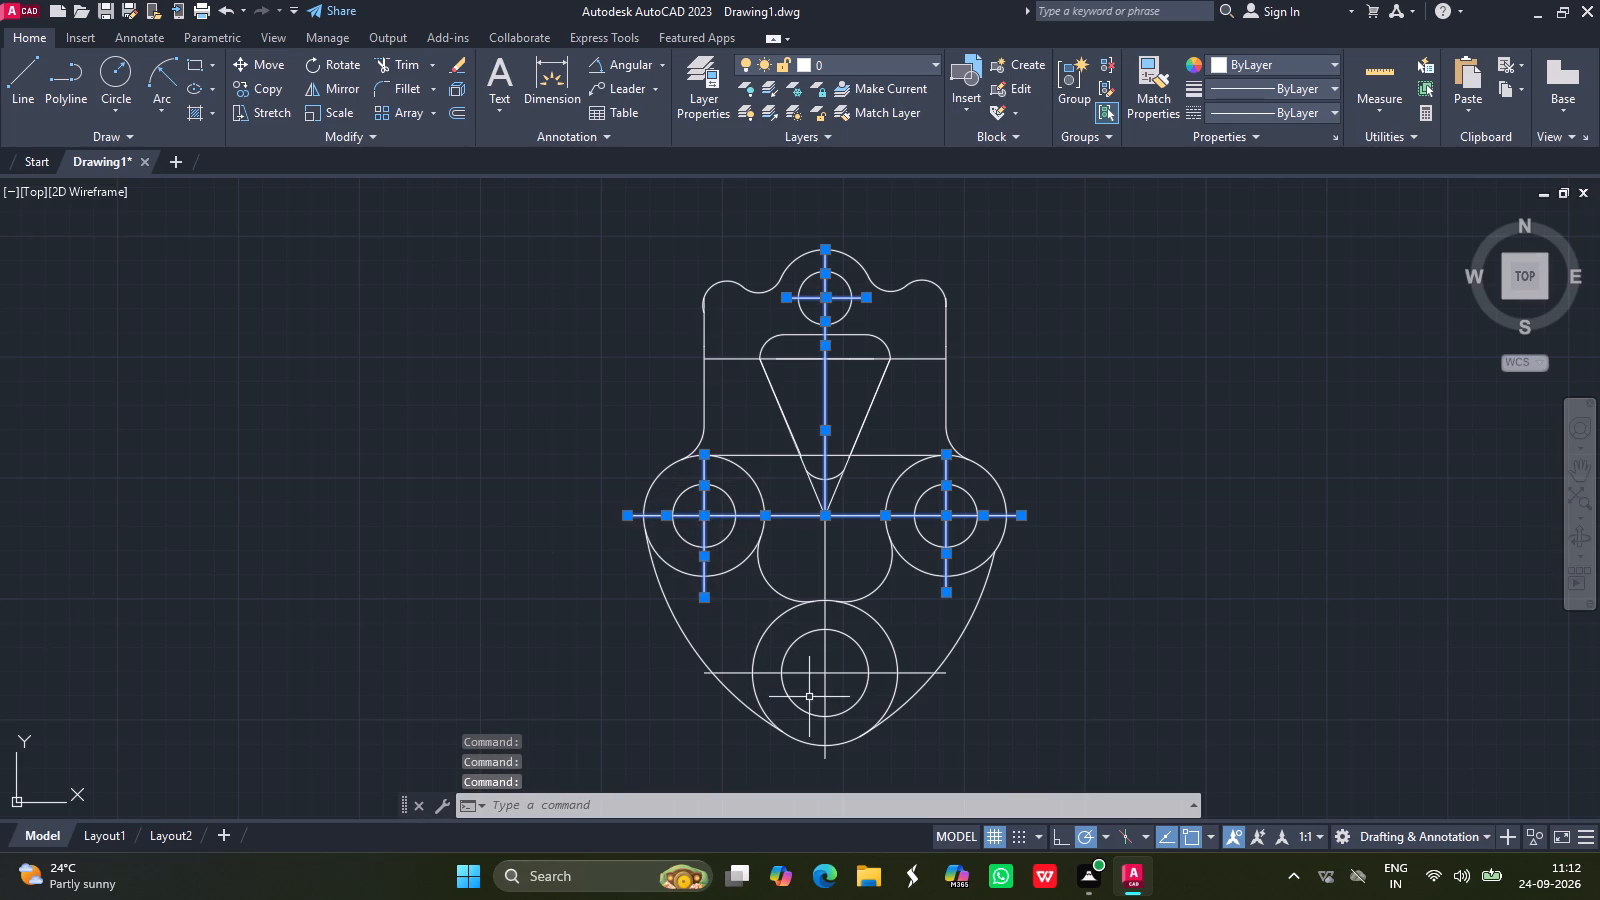
{"action": "left_click_drag", "start_coordinate": [826, 654], "coordinate": [824, 671]}
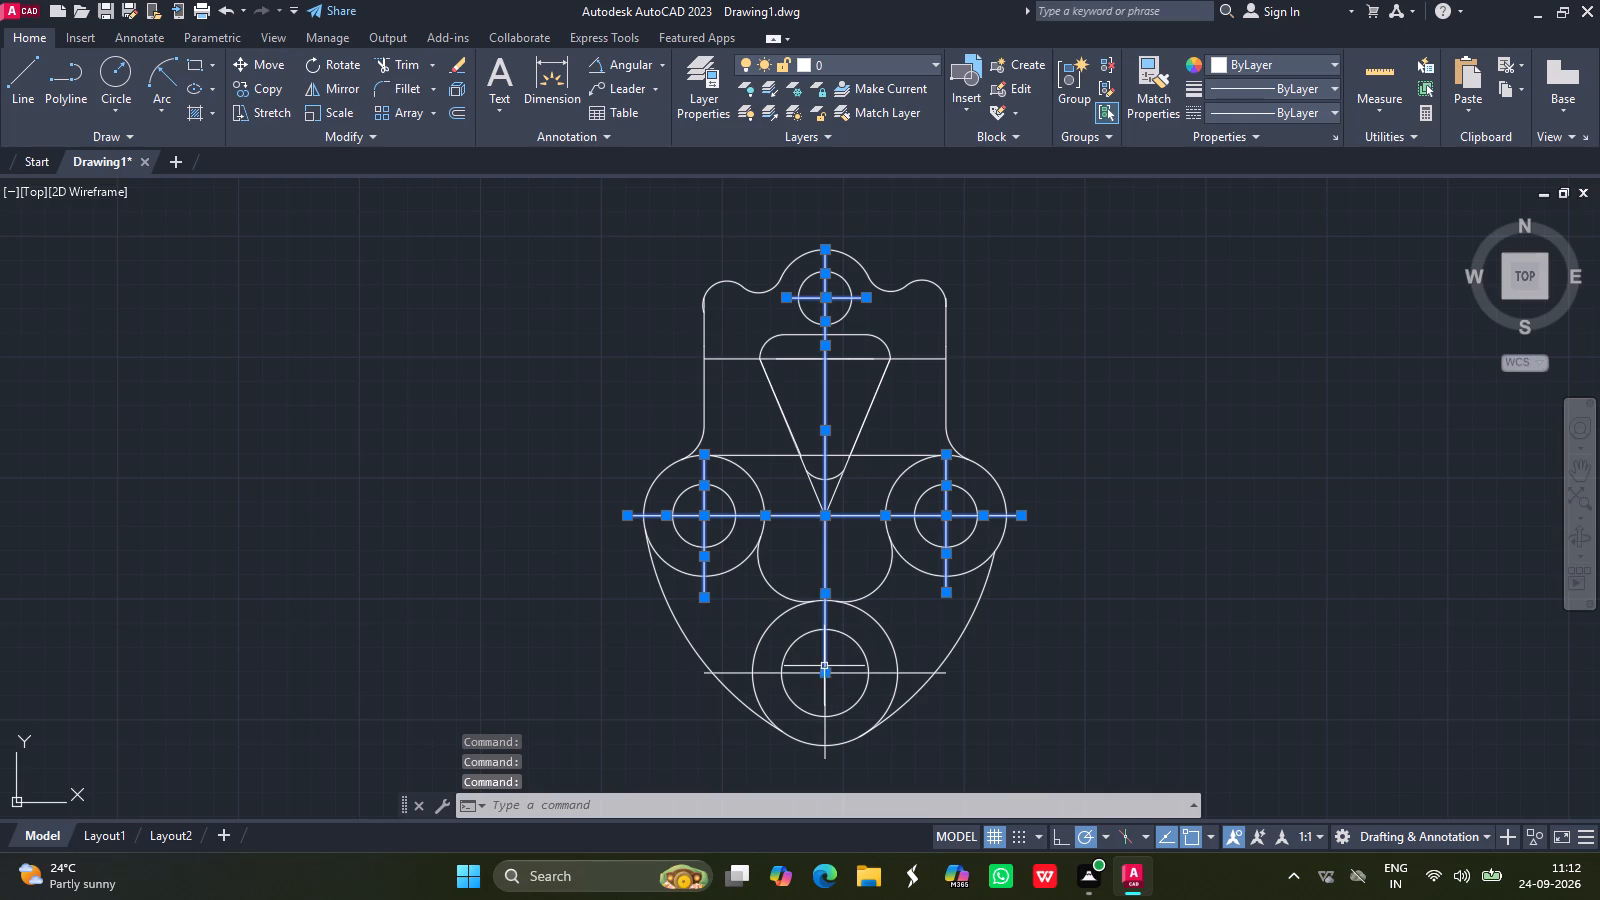
{"action": "left_click_drag", "start_coordinate": [824, 671], "coordinate": [827, 711]}
{"action": "left_click", "coordinate": [827, 711]}
{"action": "left_click_drag", "start_coordinate": [861, 673], "coordinate": [818, 499]}
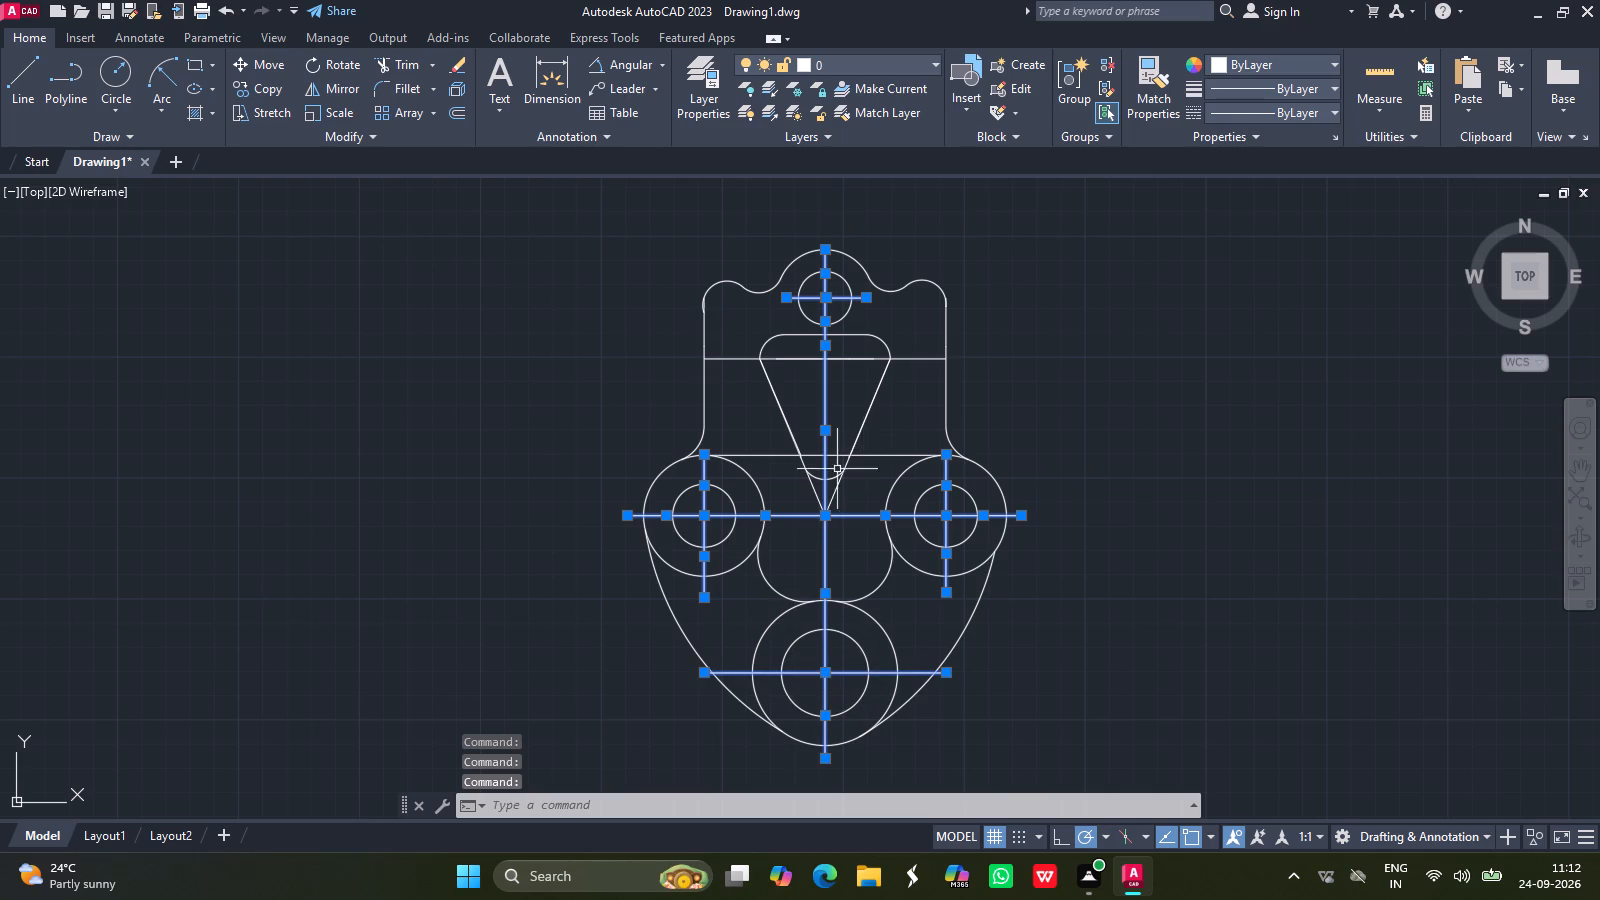
{"action": "left_click_drag", "start_coordinate": [834, 496], "coordinate": [815, 491]}
{"action": "left_click", "coordinate": [815, 491]}
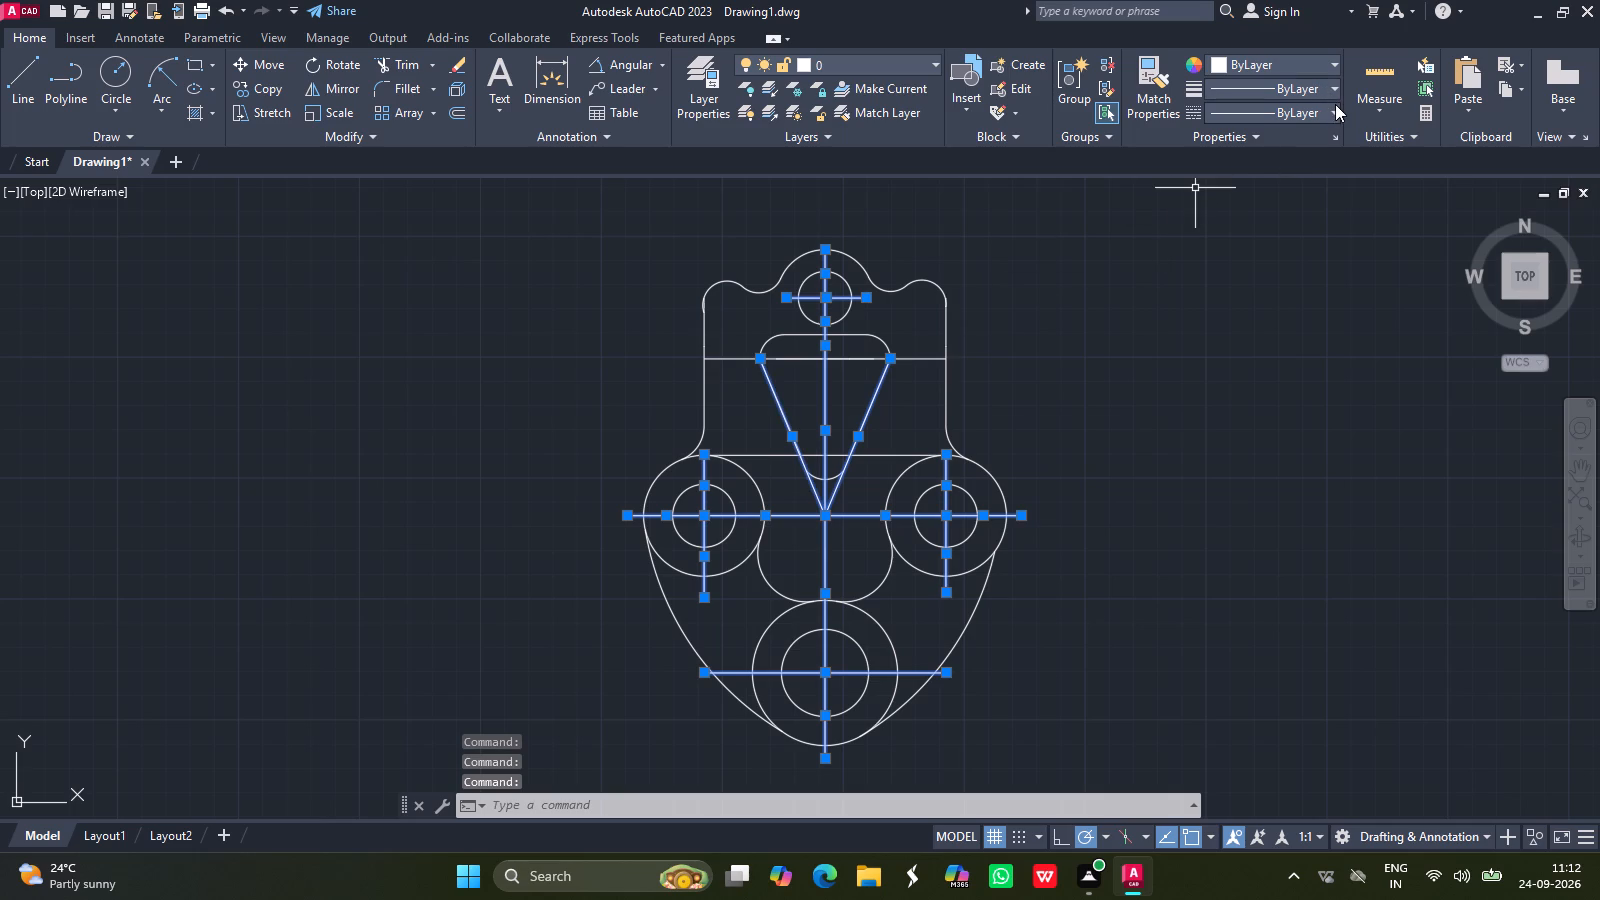
{"action": "left_click", "coordinate": [1335, 104]}
{"action": "left_click", "coordinate": [1291, 180]}
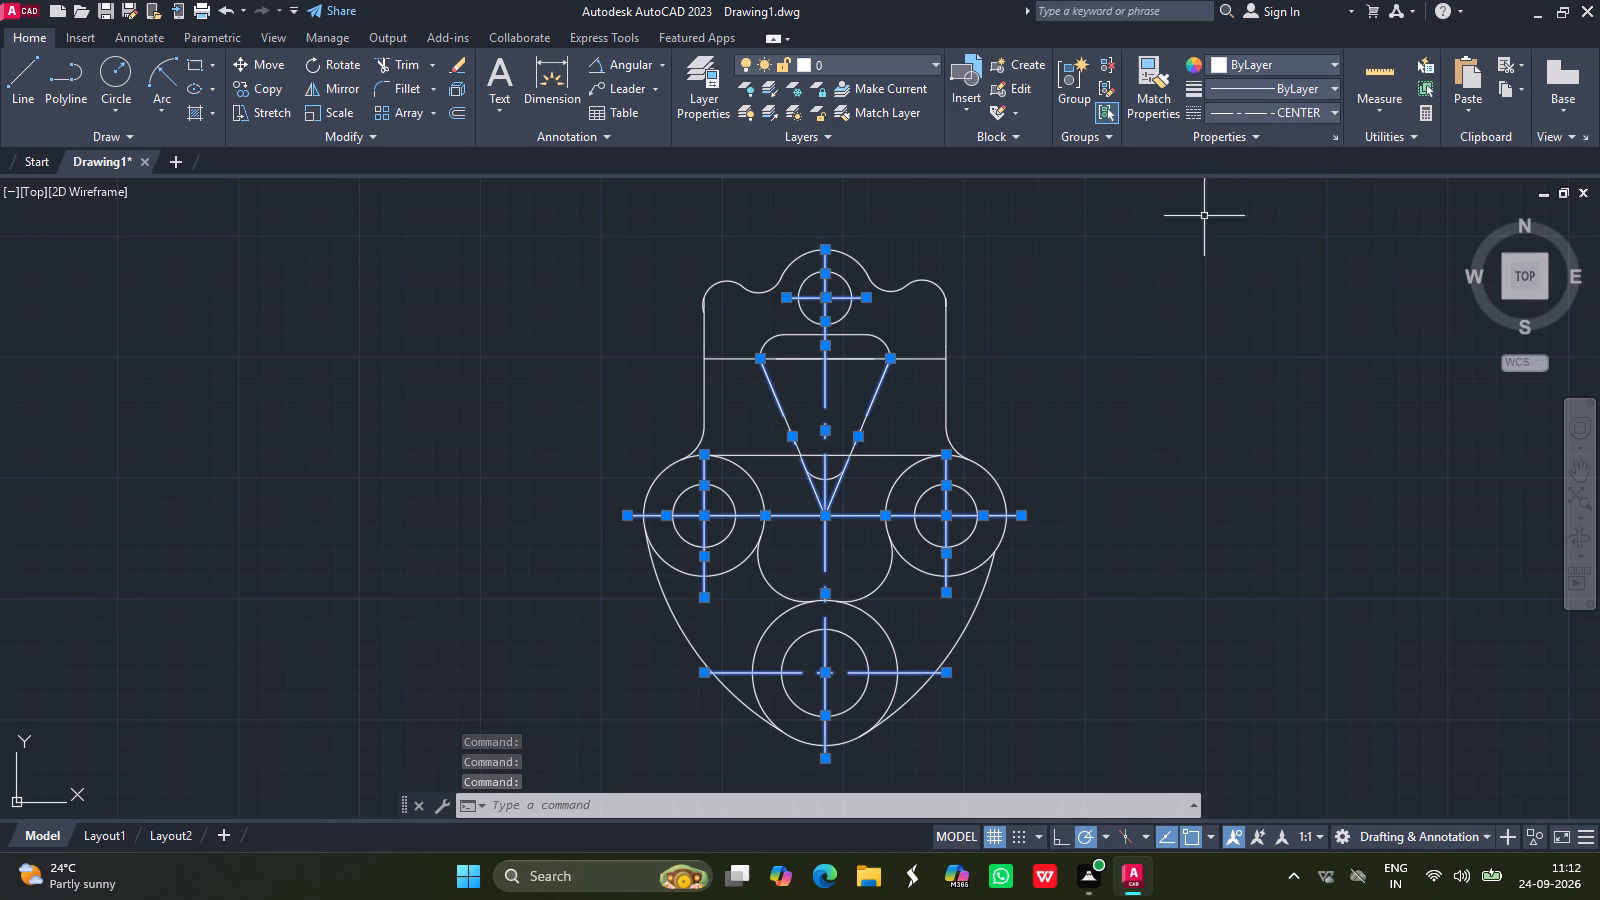
Set the linetype scale of the selected hole centre lines and slot construction lines to 0.25.
{"action": "right_click", "coordinate": [877, 391]}
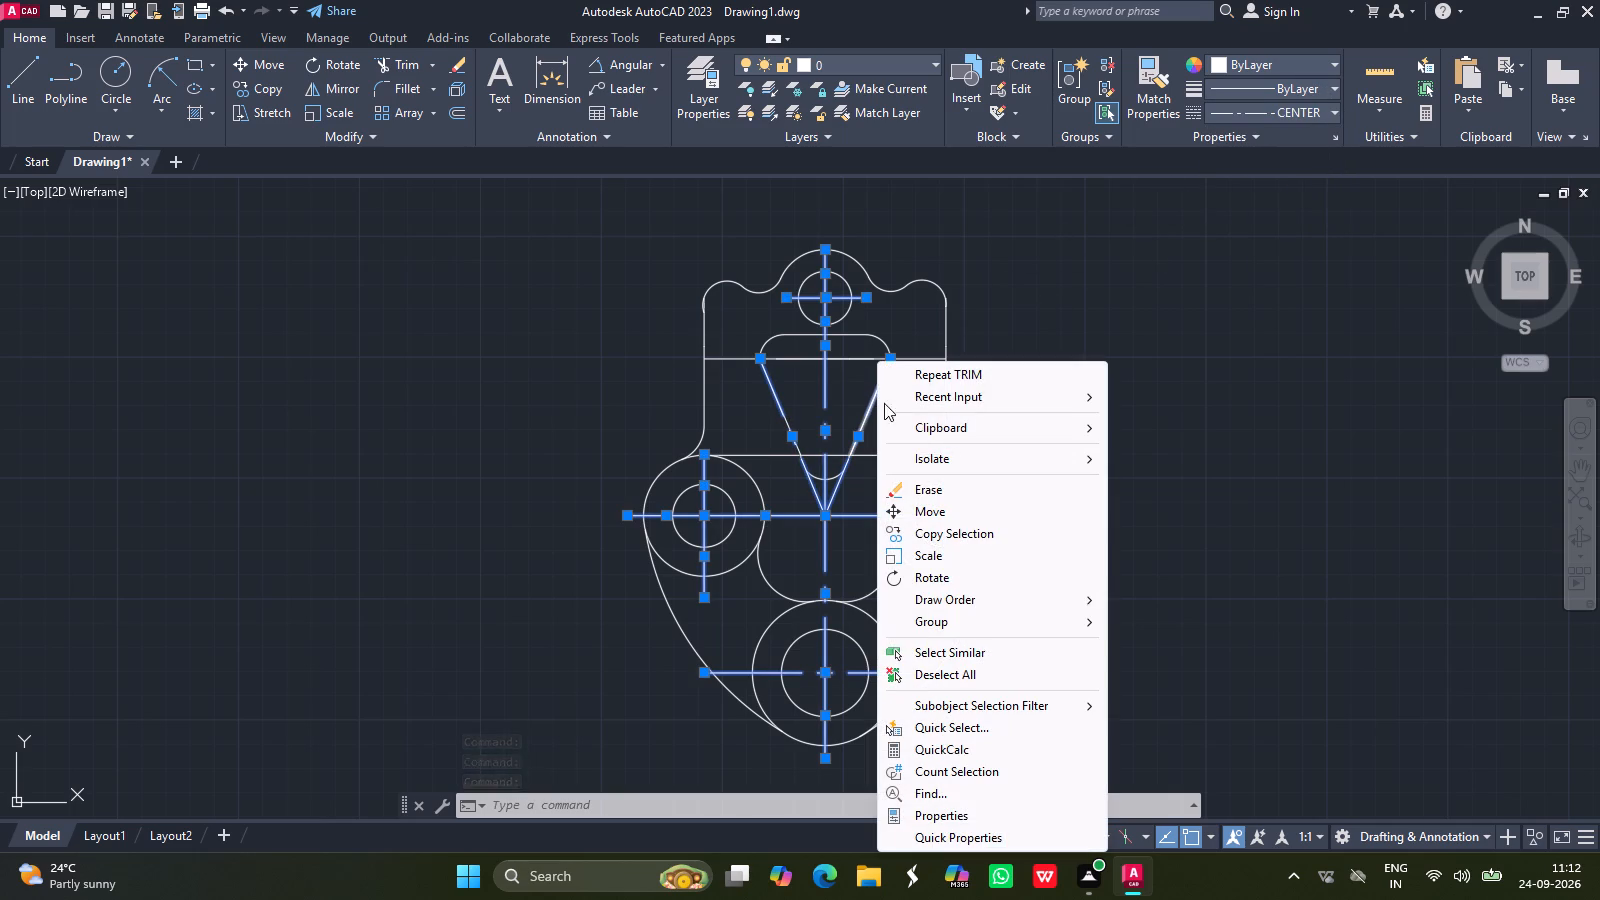
{"action": "left_click", "coordinate": [932, 820]}
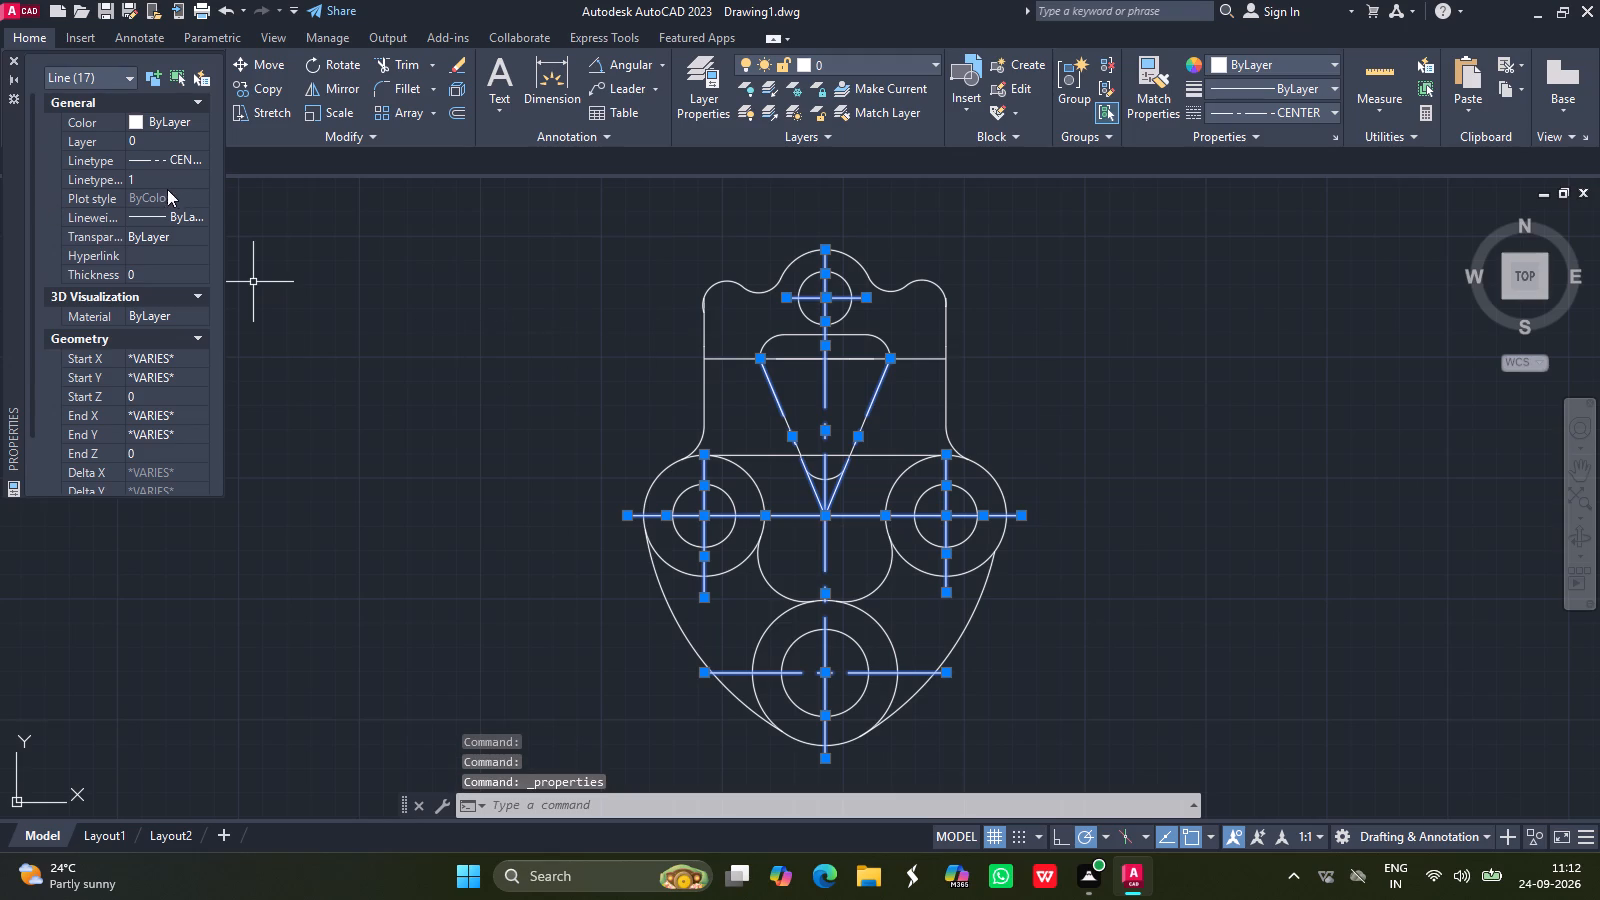
{"action": "left_click", "coordinate": [154, 181]}
{"action": "key", "text": "BackSpace"}
{"action": "type", "text": "0."}
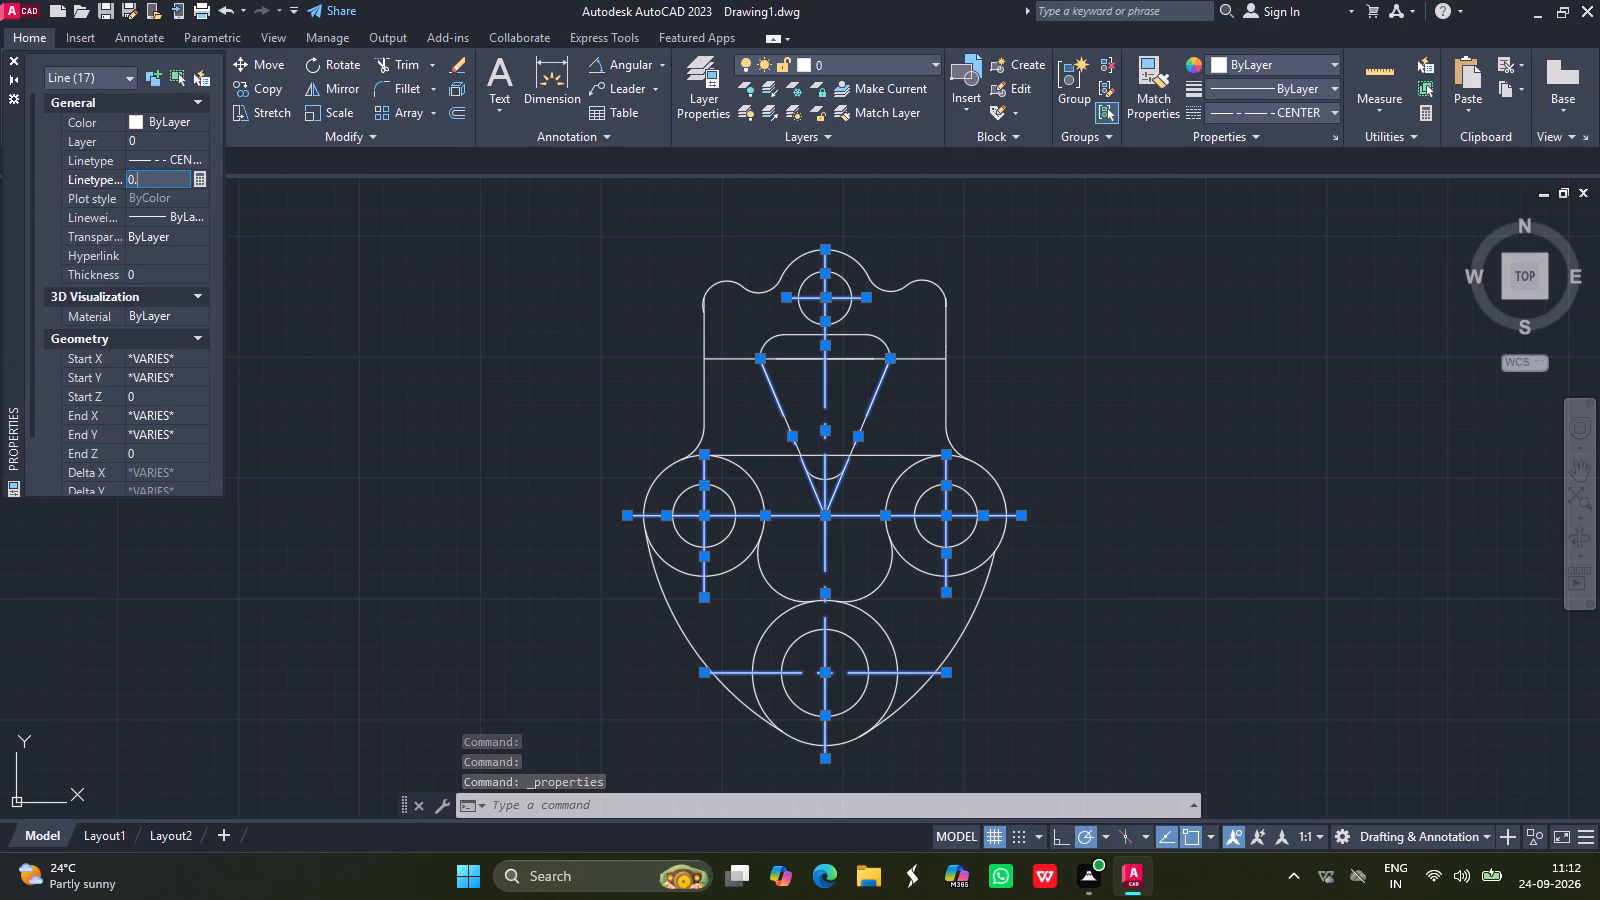
{"action": "type", "text": "25"}
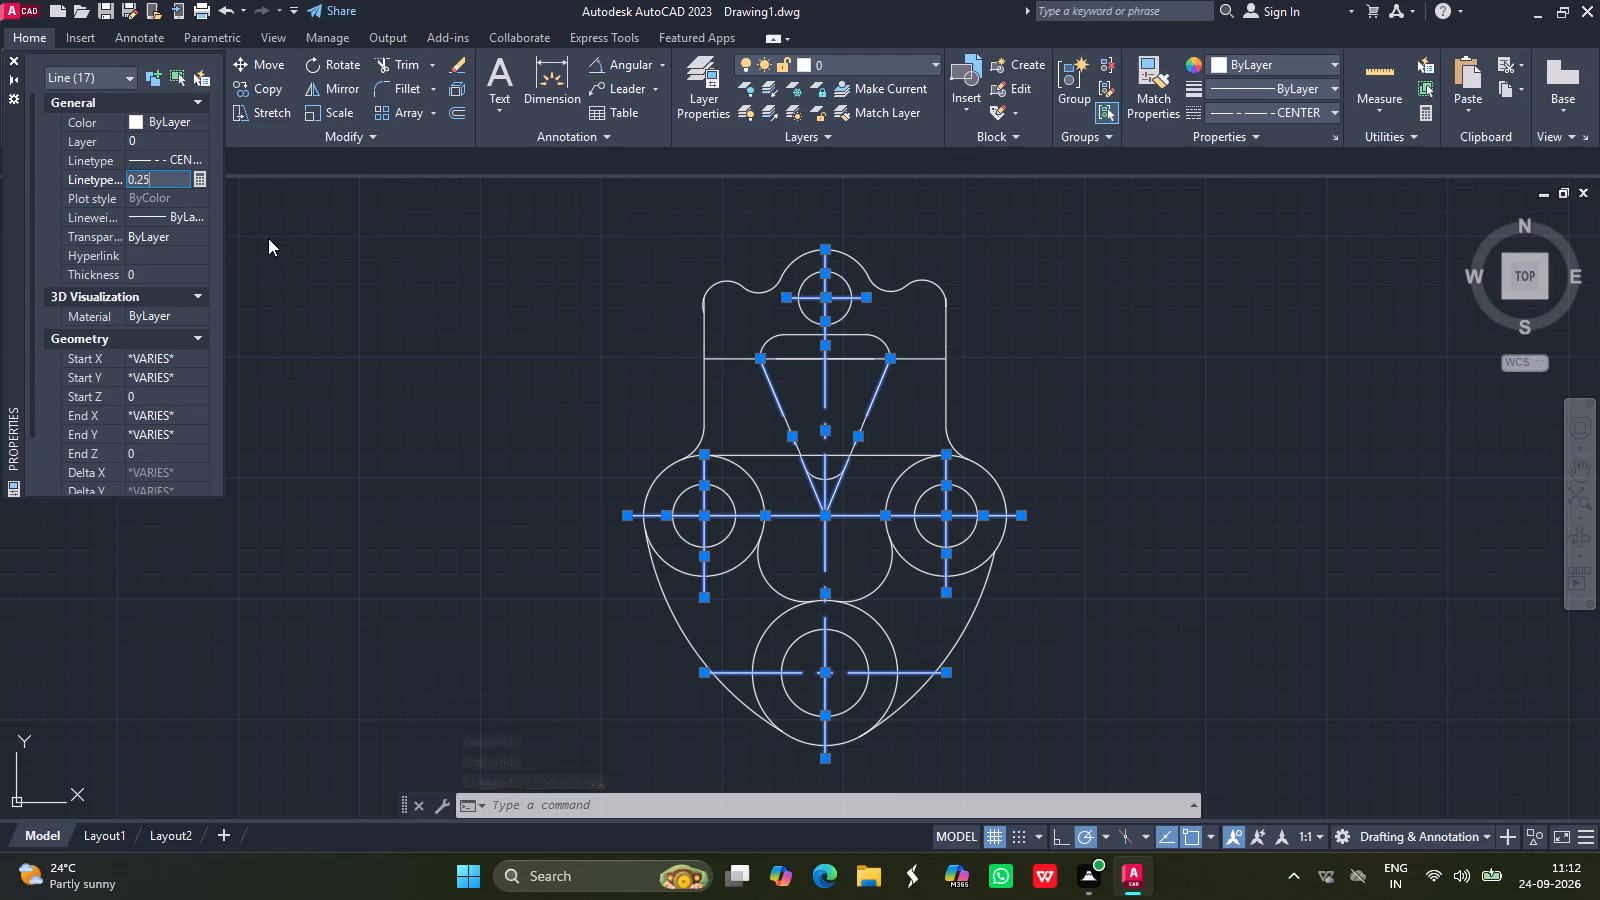
{"action": "key", "text": "Return"}
{"action": "left_click", "coordinate": [16, 62]}
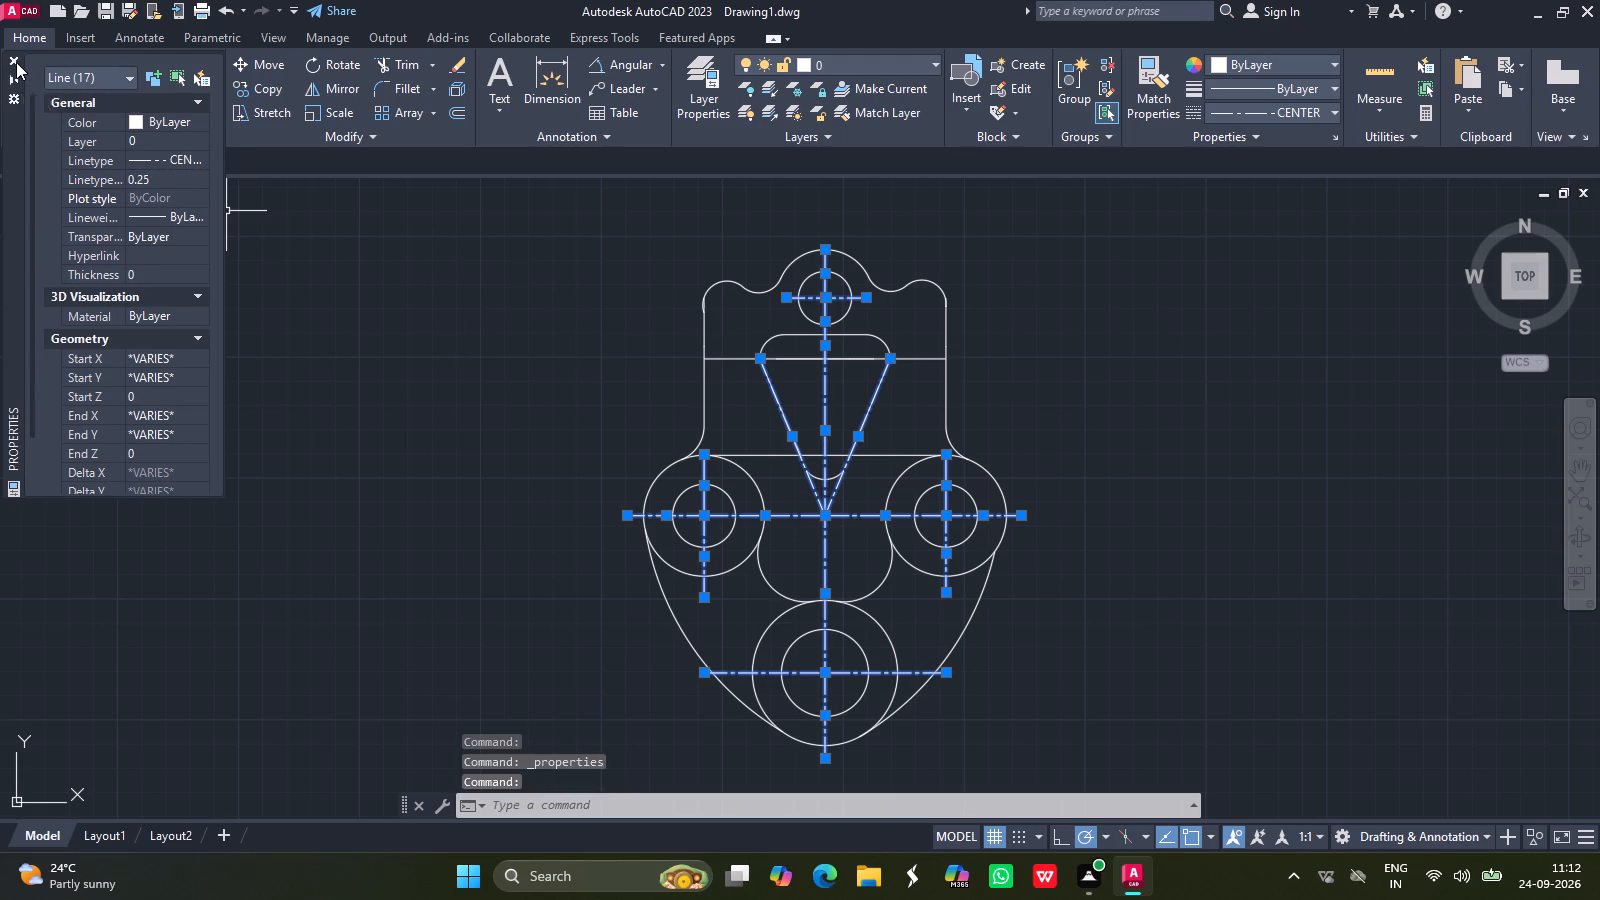
{"action": "key", "text": "Escape"}
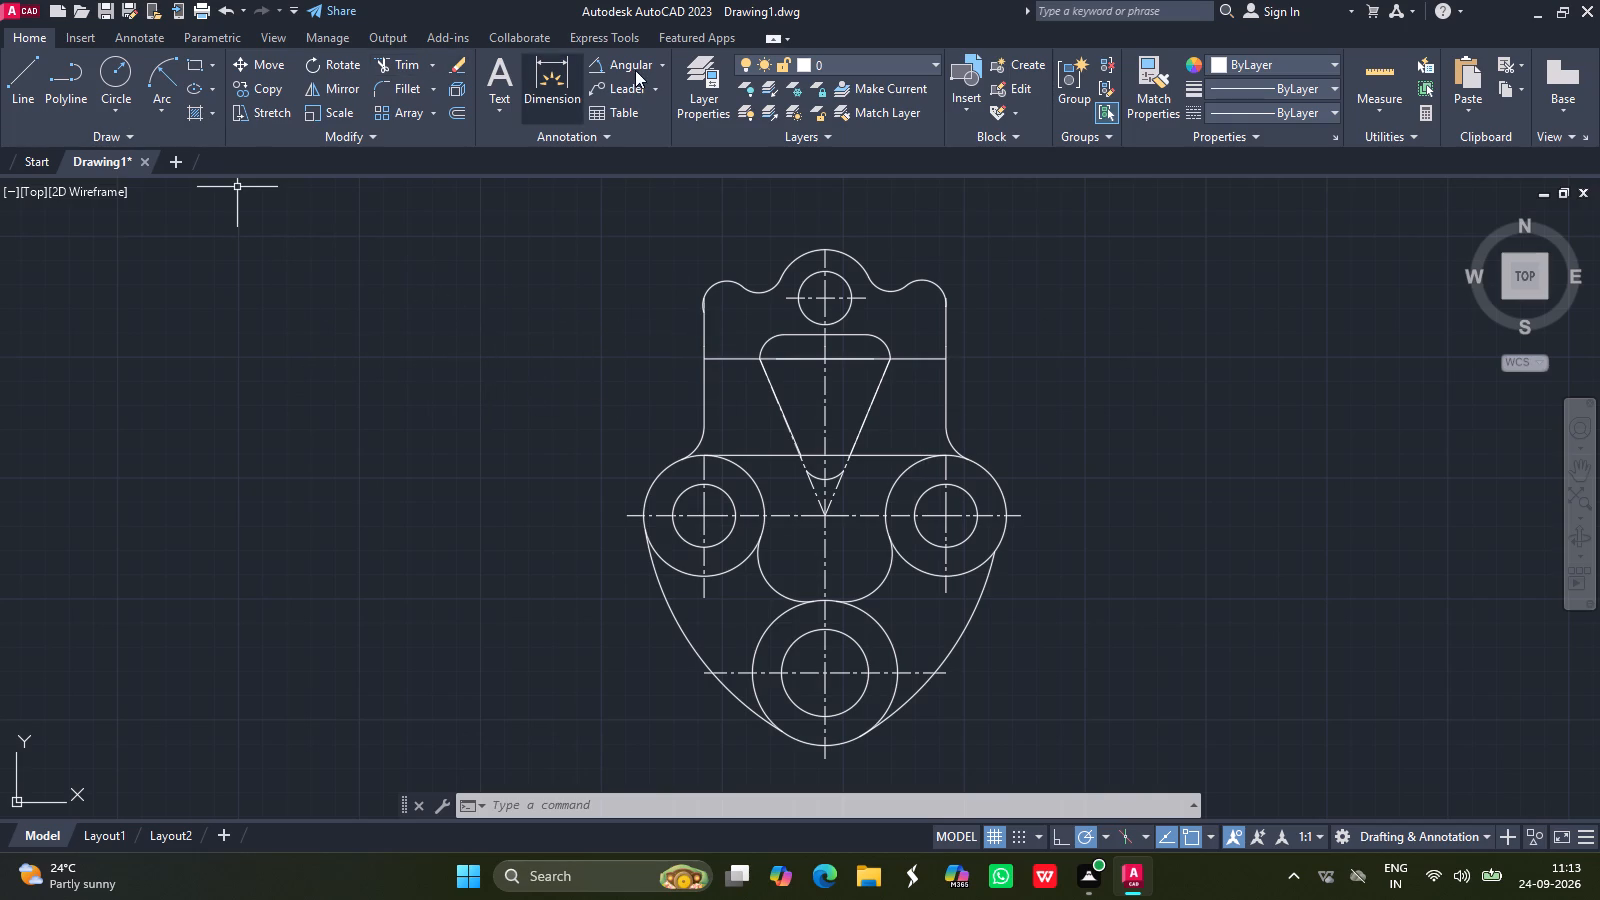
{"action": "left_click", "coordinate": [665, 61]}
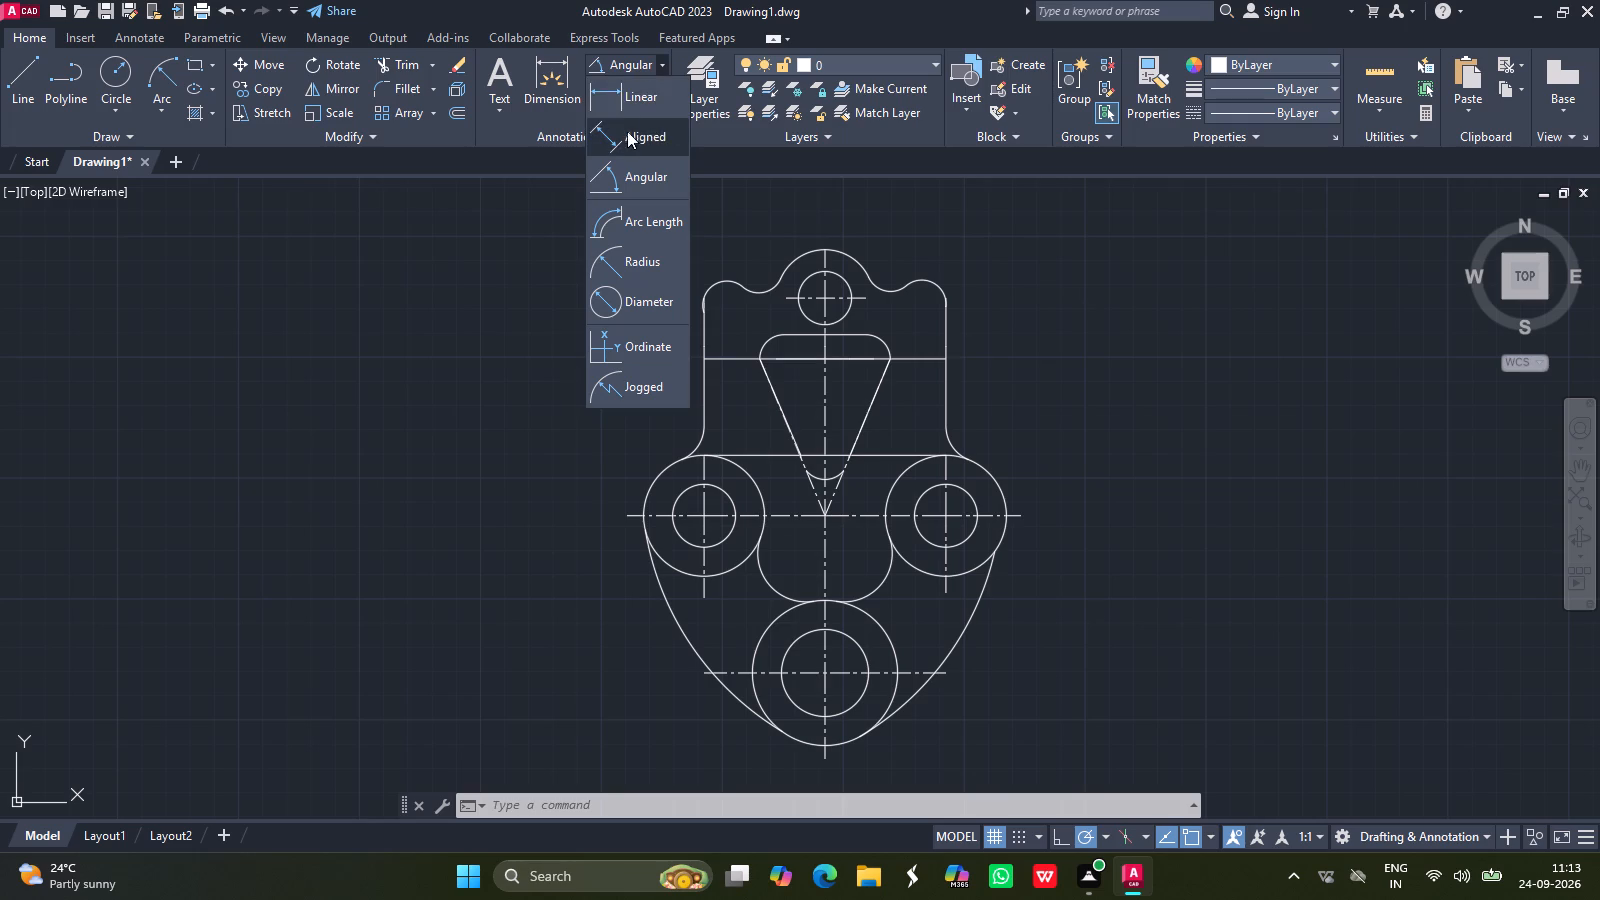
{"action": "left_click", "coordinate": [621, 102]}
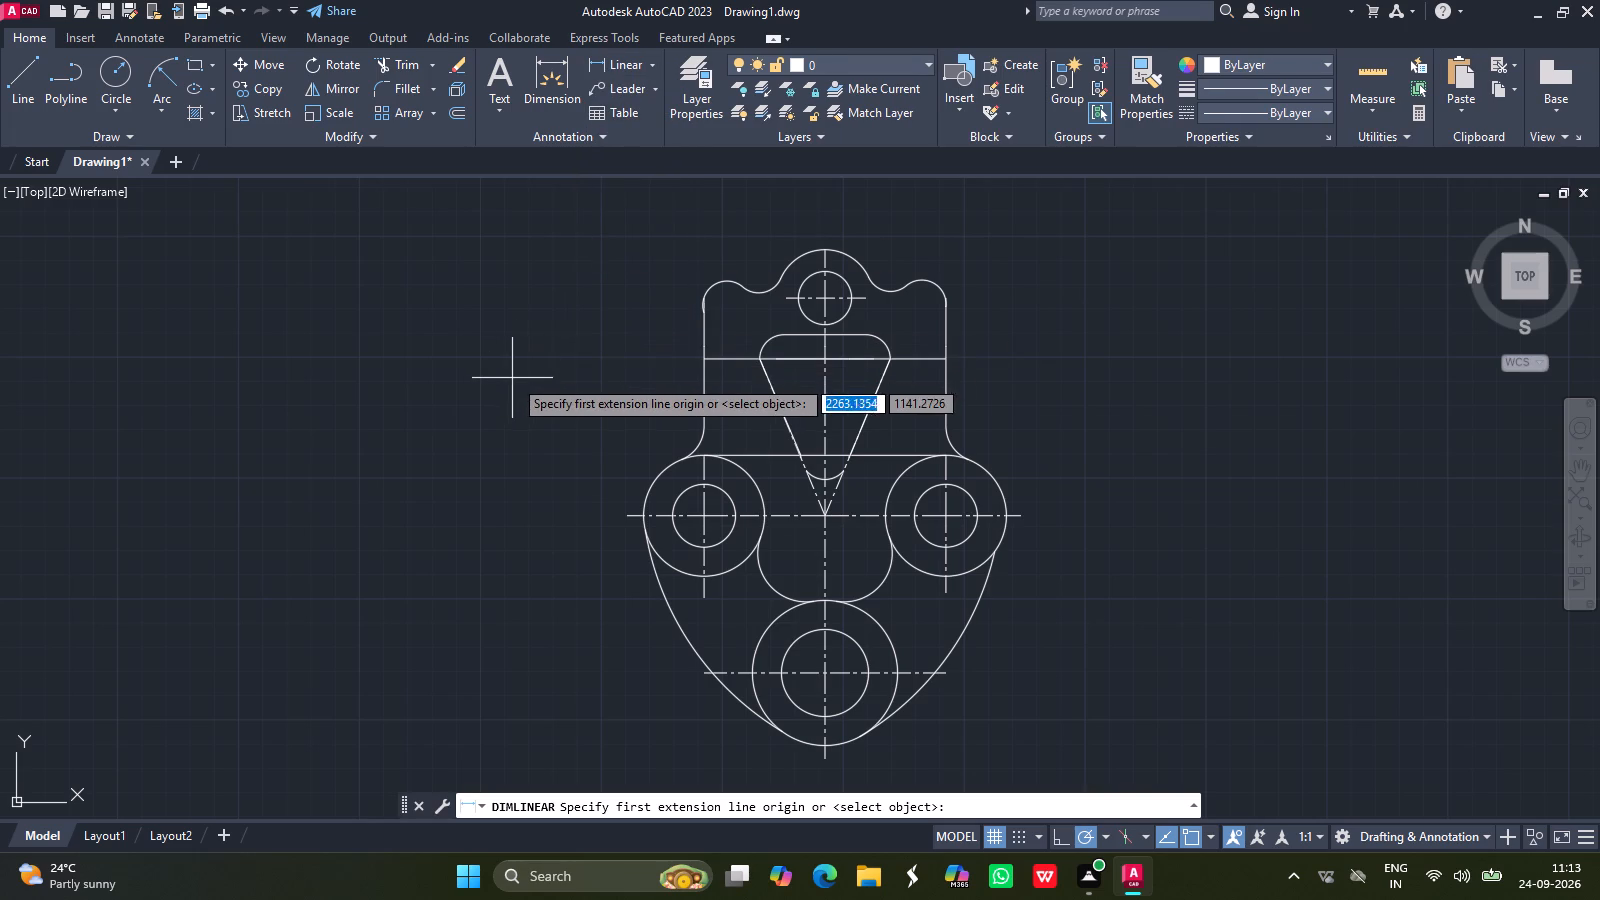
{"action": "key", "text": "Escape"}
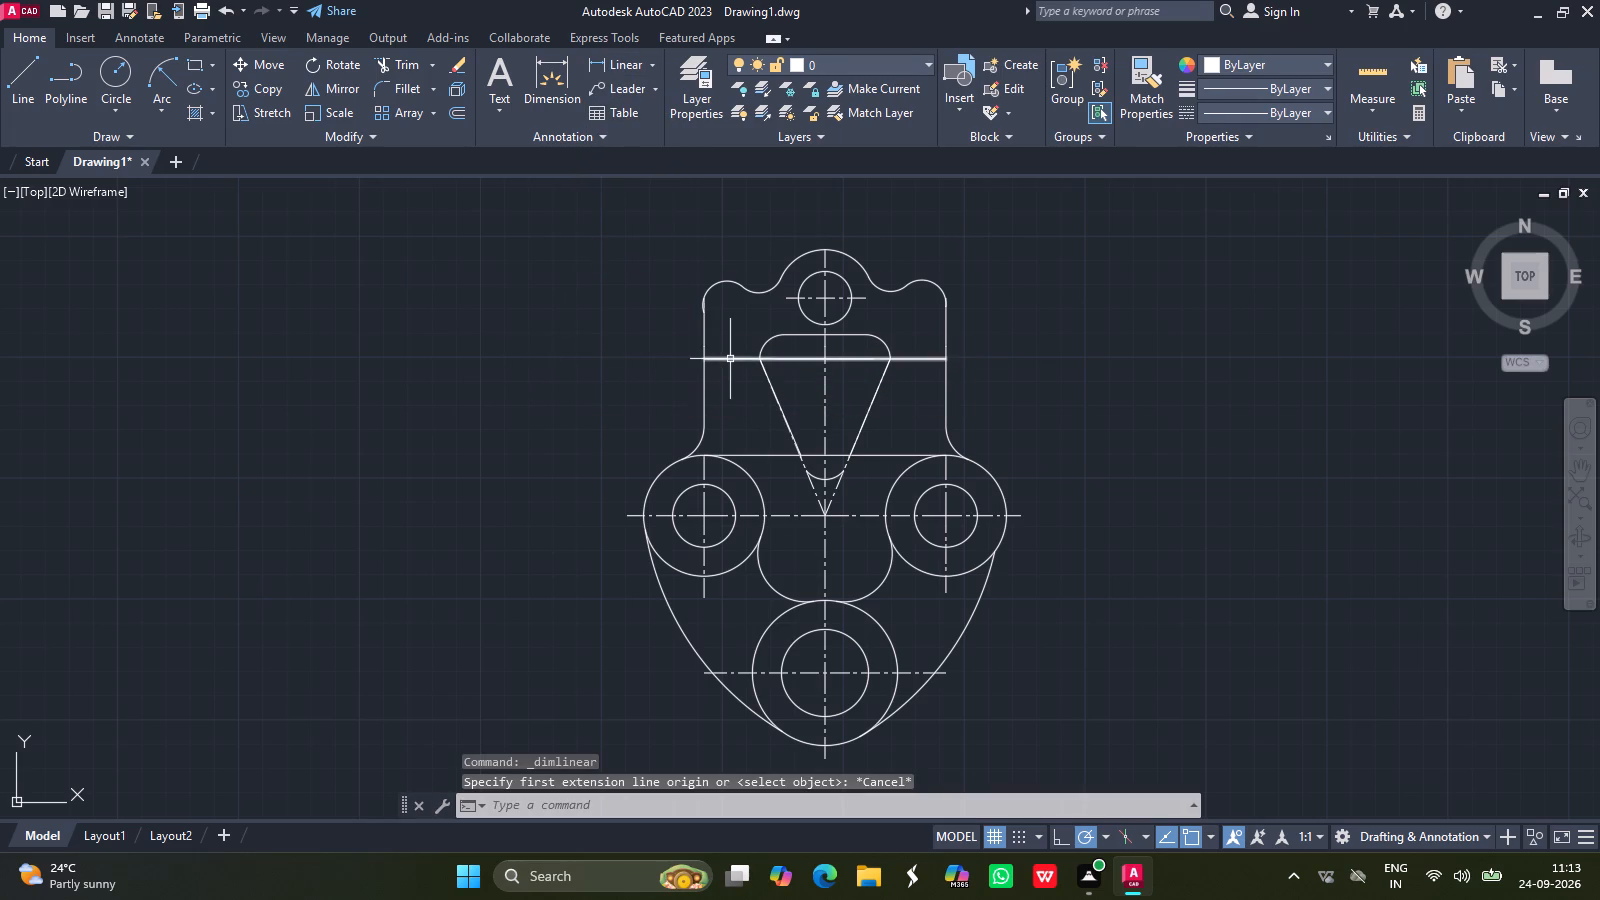
Delete the horizontal construction line between the vertical side lines and the short horizontal line segments inside the slot's upper end.
{"action": "left_click", "coordinate": [730, 359]}
{"action": "key", "text": "Delete"}
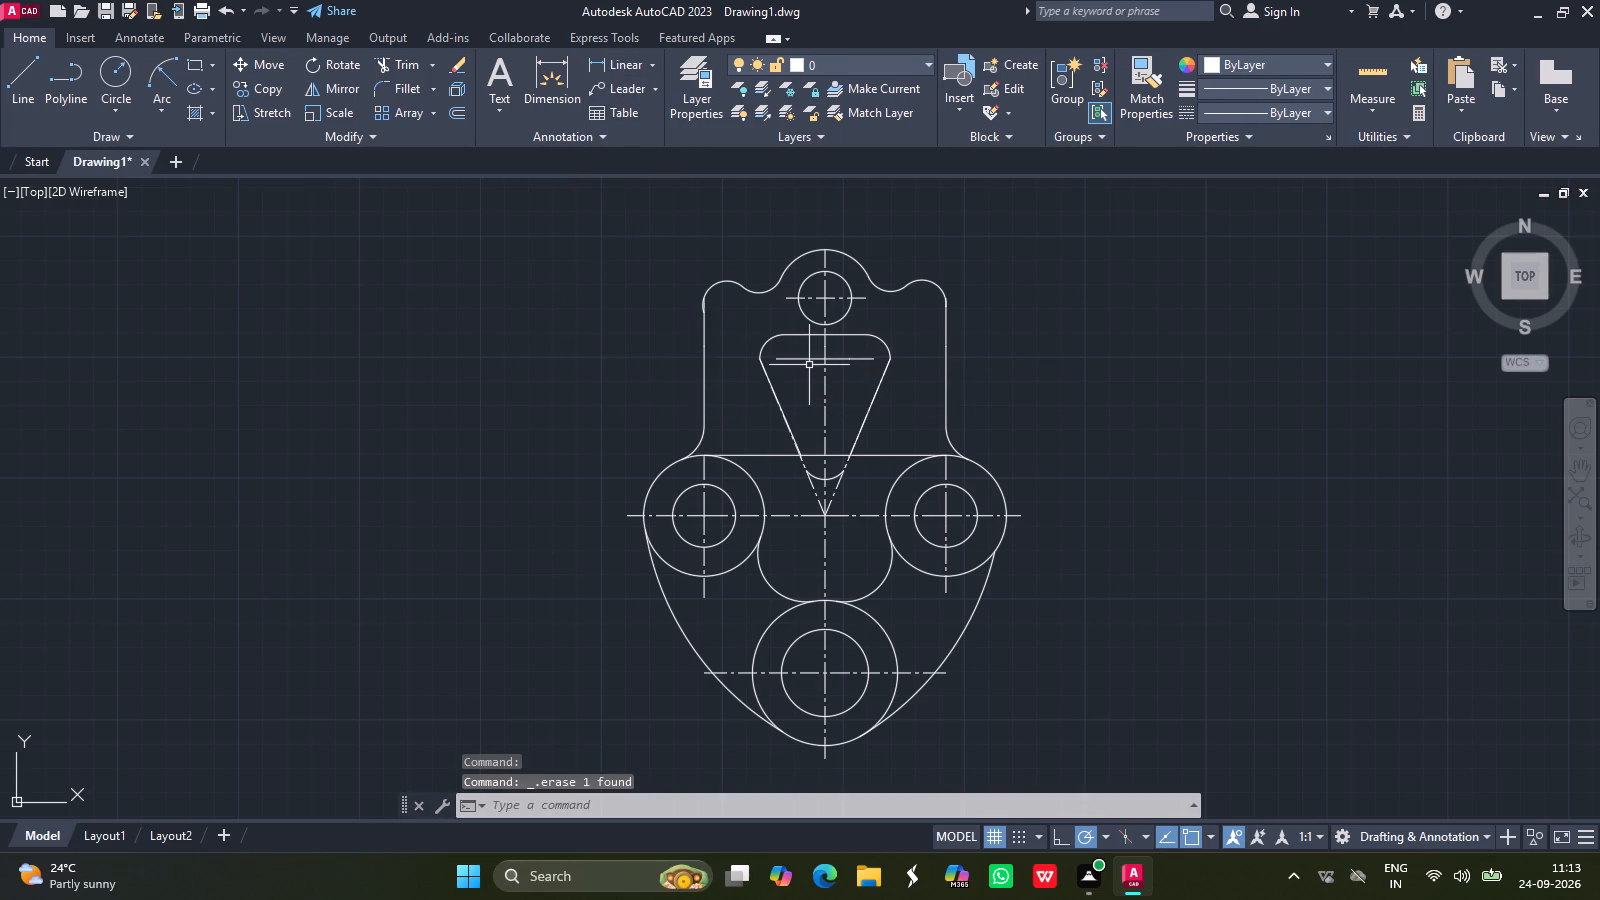
{"action": "left_click", "coordinate": [807, 356]}
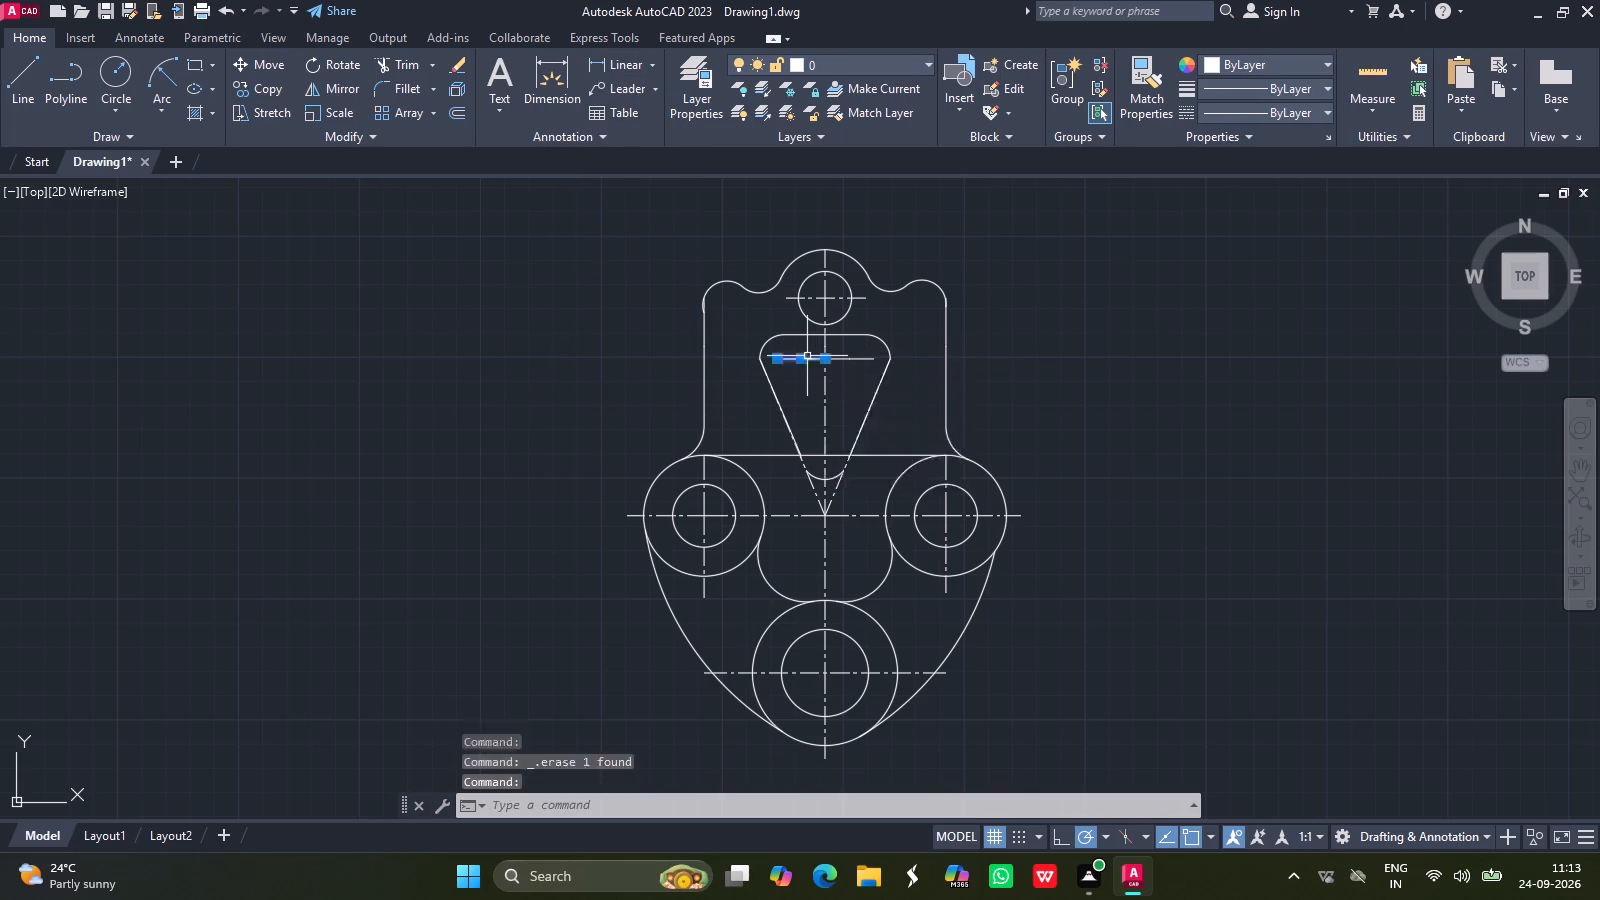
{"action": "left_click", "coordinate": [846, 359]}
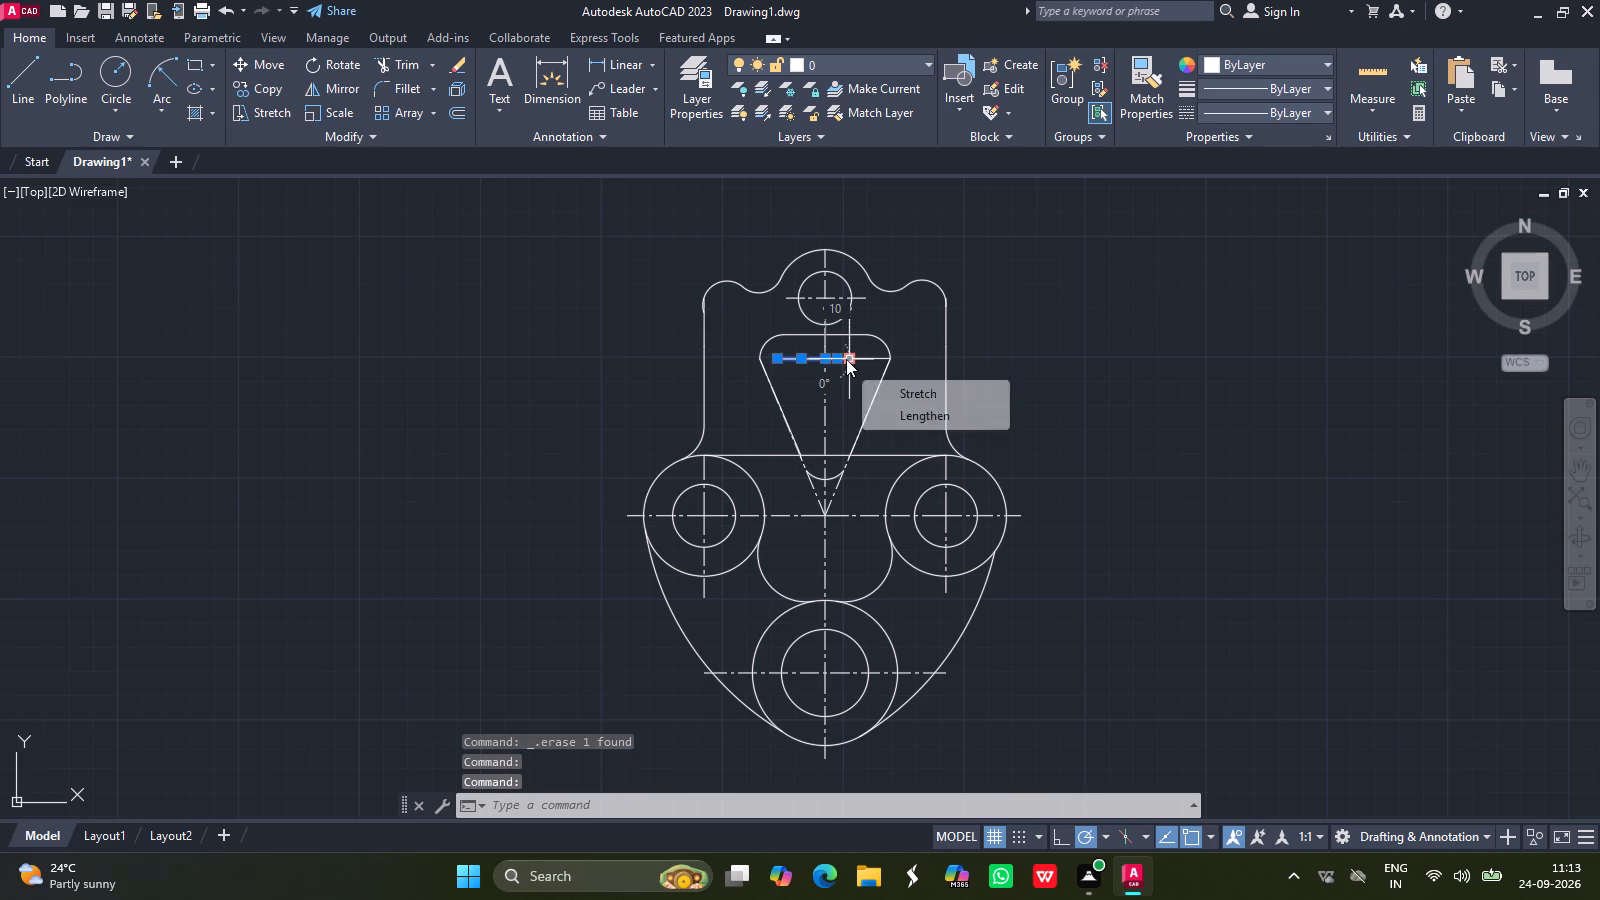
{"action": "left_click", "coordinate": [873, 358]}
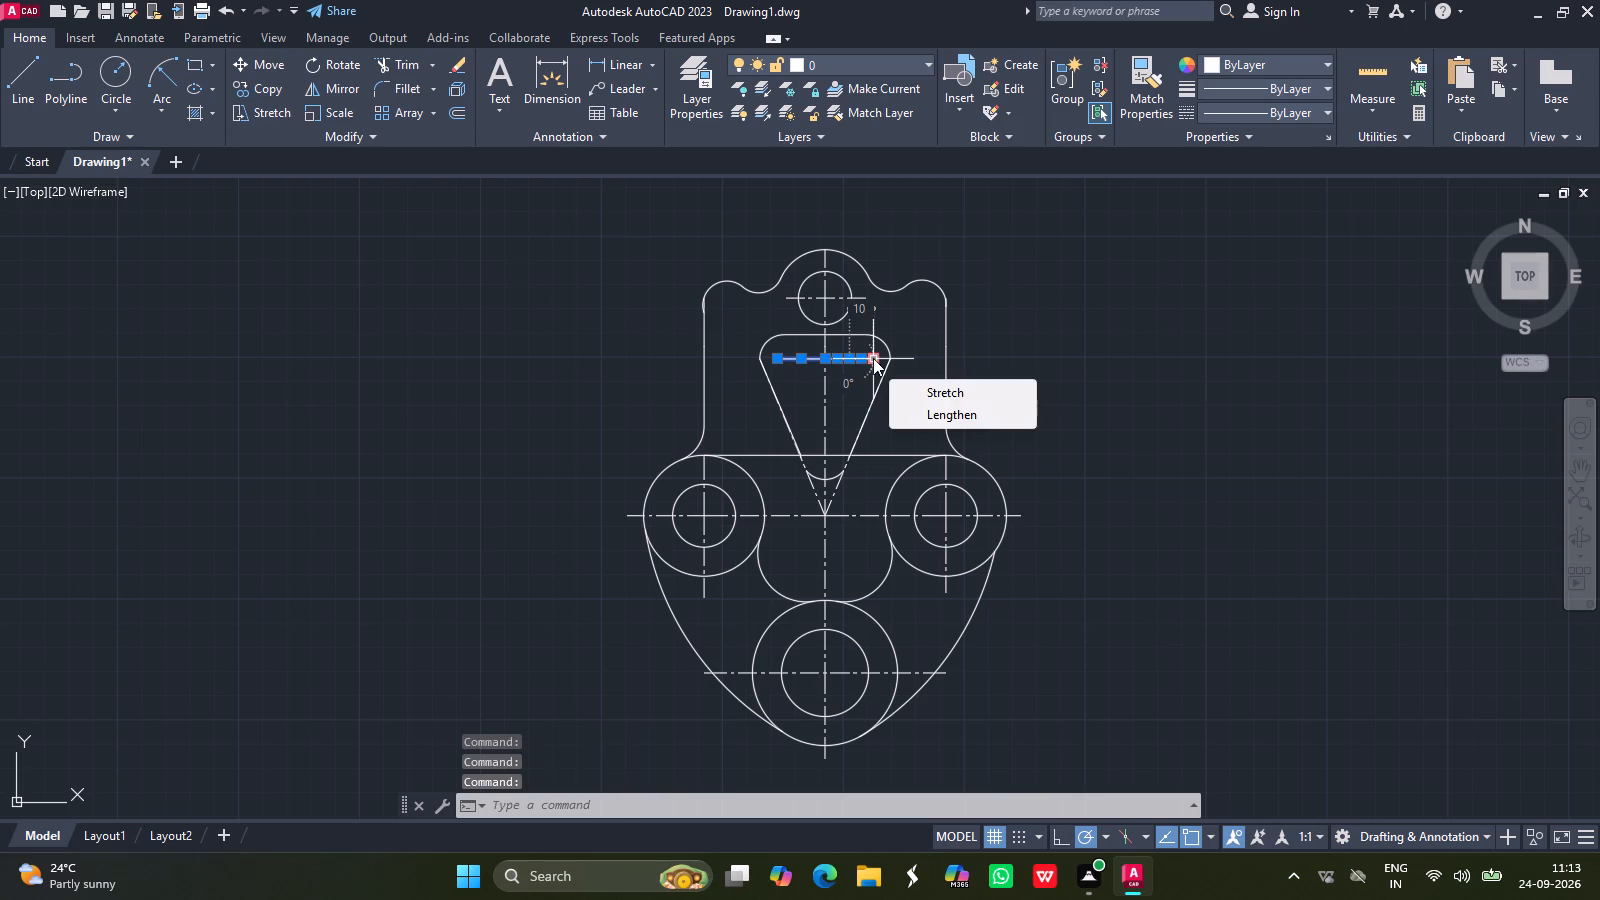
{"action": "key", "text": "Delete"}
{"action": "key", "text": "Delete"}
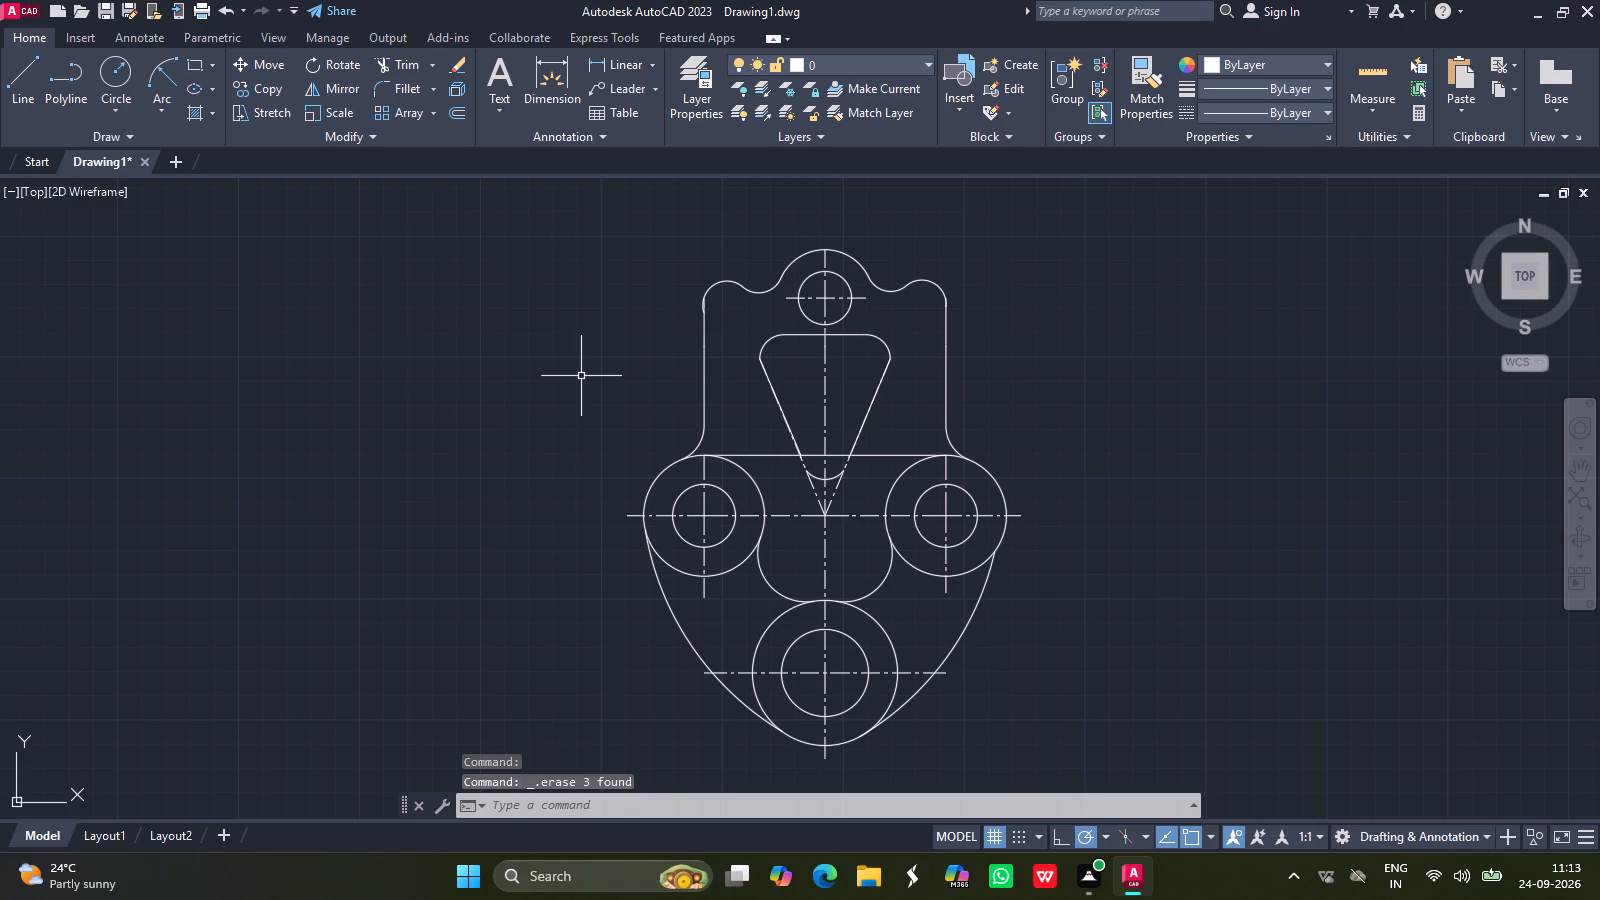
Draw a vertical centre line through the centre of the slot's upper-left corner arc, in two segments going up and down from it.
{"action": "left_click", "coordinate": [21, 70]}
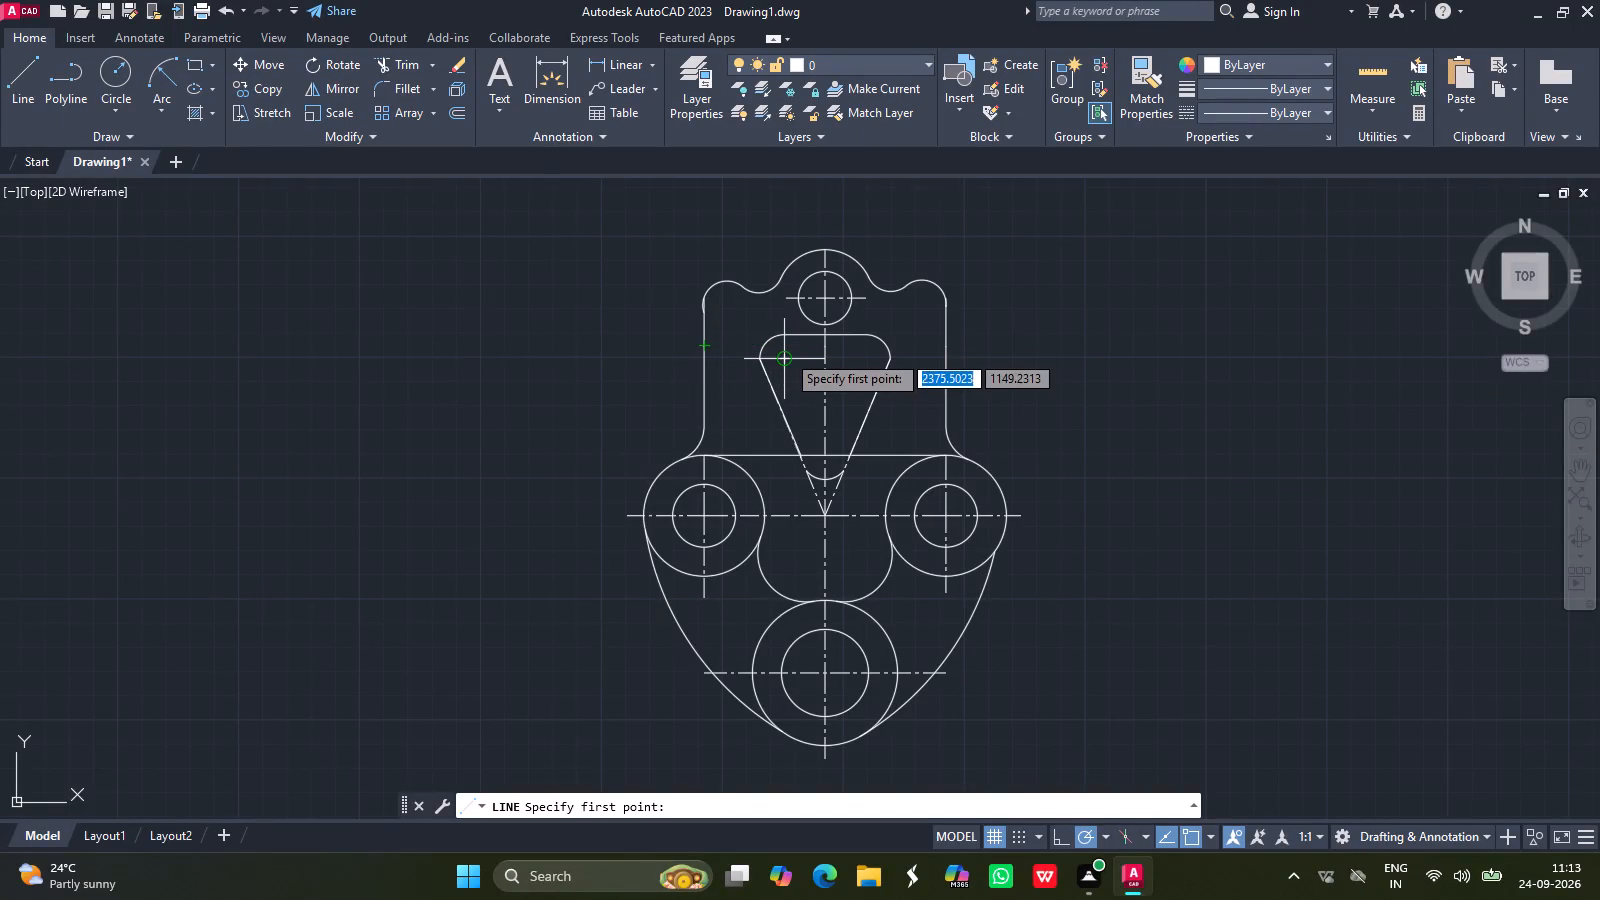
{"action": "left_click_drag", "start_coordinate": [787, 361], "coordinate": [788, 336]}
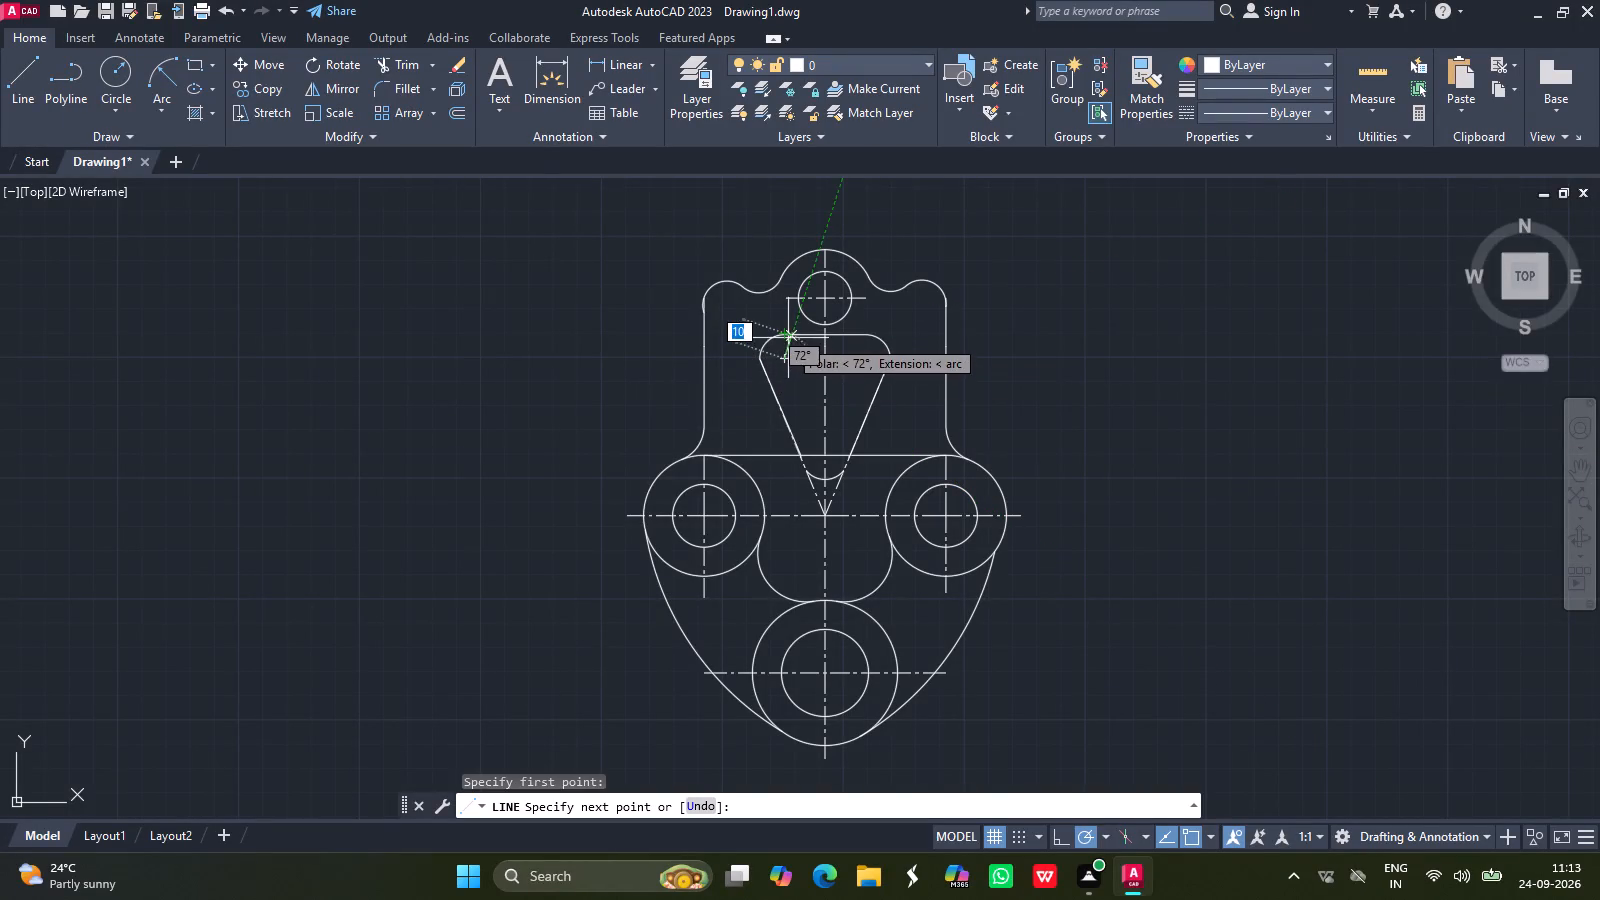
{"action": "left_click_drag", "start_coordinate": [788, 336], "coordinate": [782, 329]}
{"action": "left_click_drag", "start_coordinate": [782, 329], "coordinate": [778, 372]}
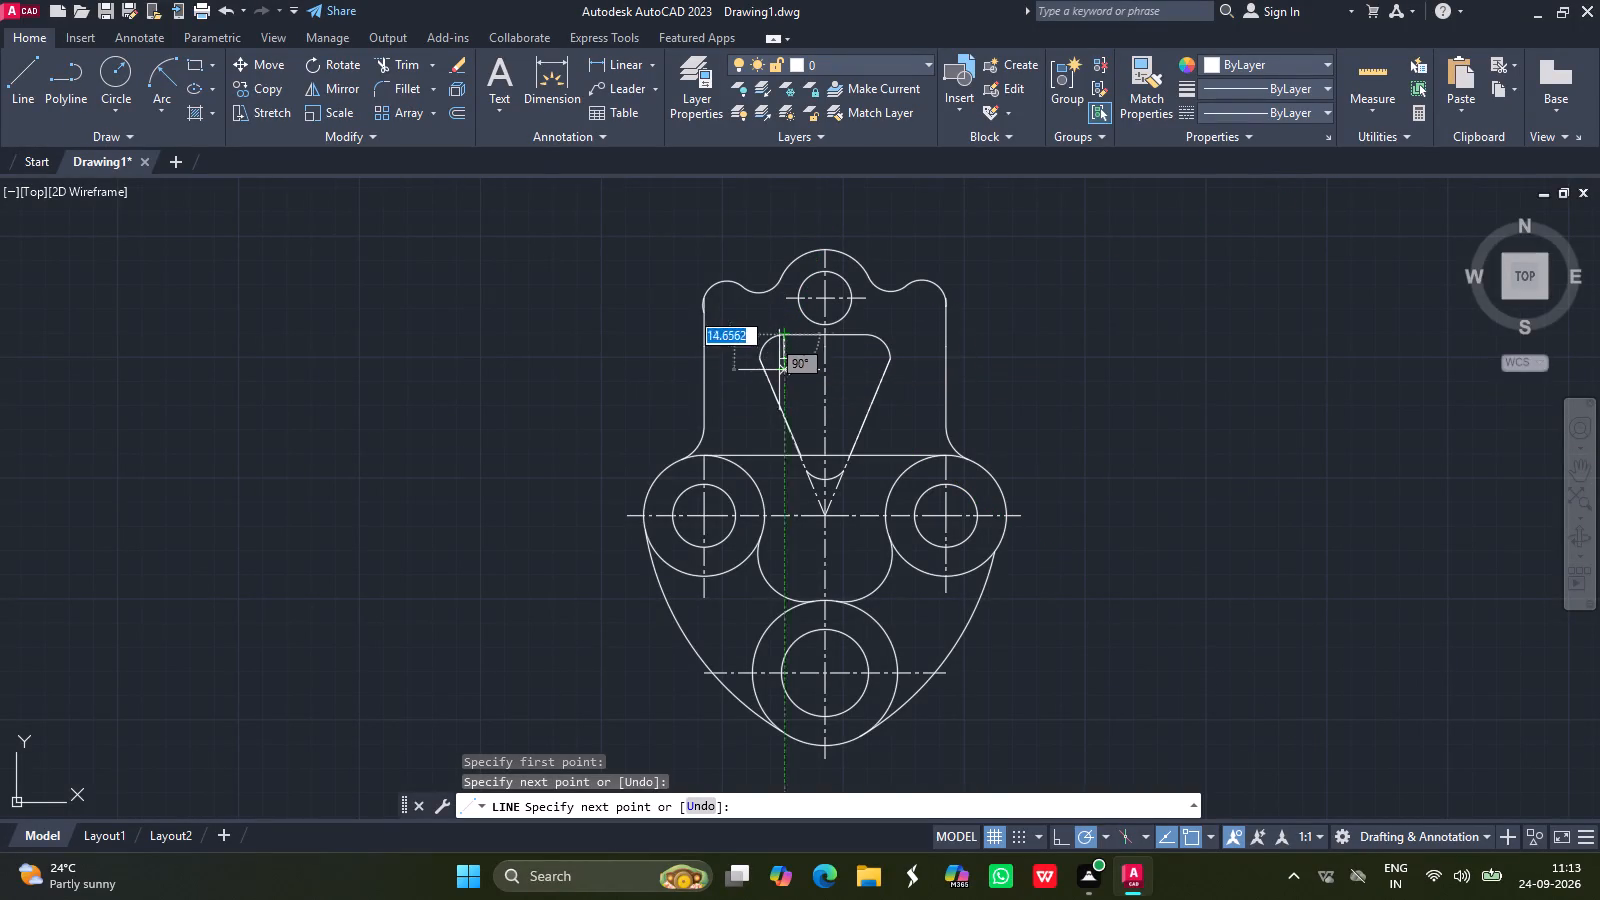
{"action": "left_click_drag", "start_coordinate": [778, 372], "coordinate": [778, 373]}
{"action": "key", "text": "Escape"}
{"action": "left_click", "coordinate": [24, 67]}
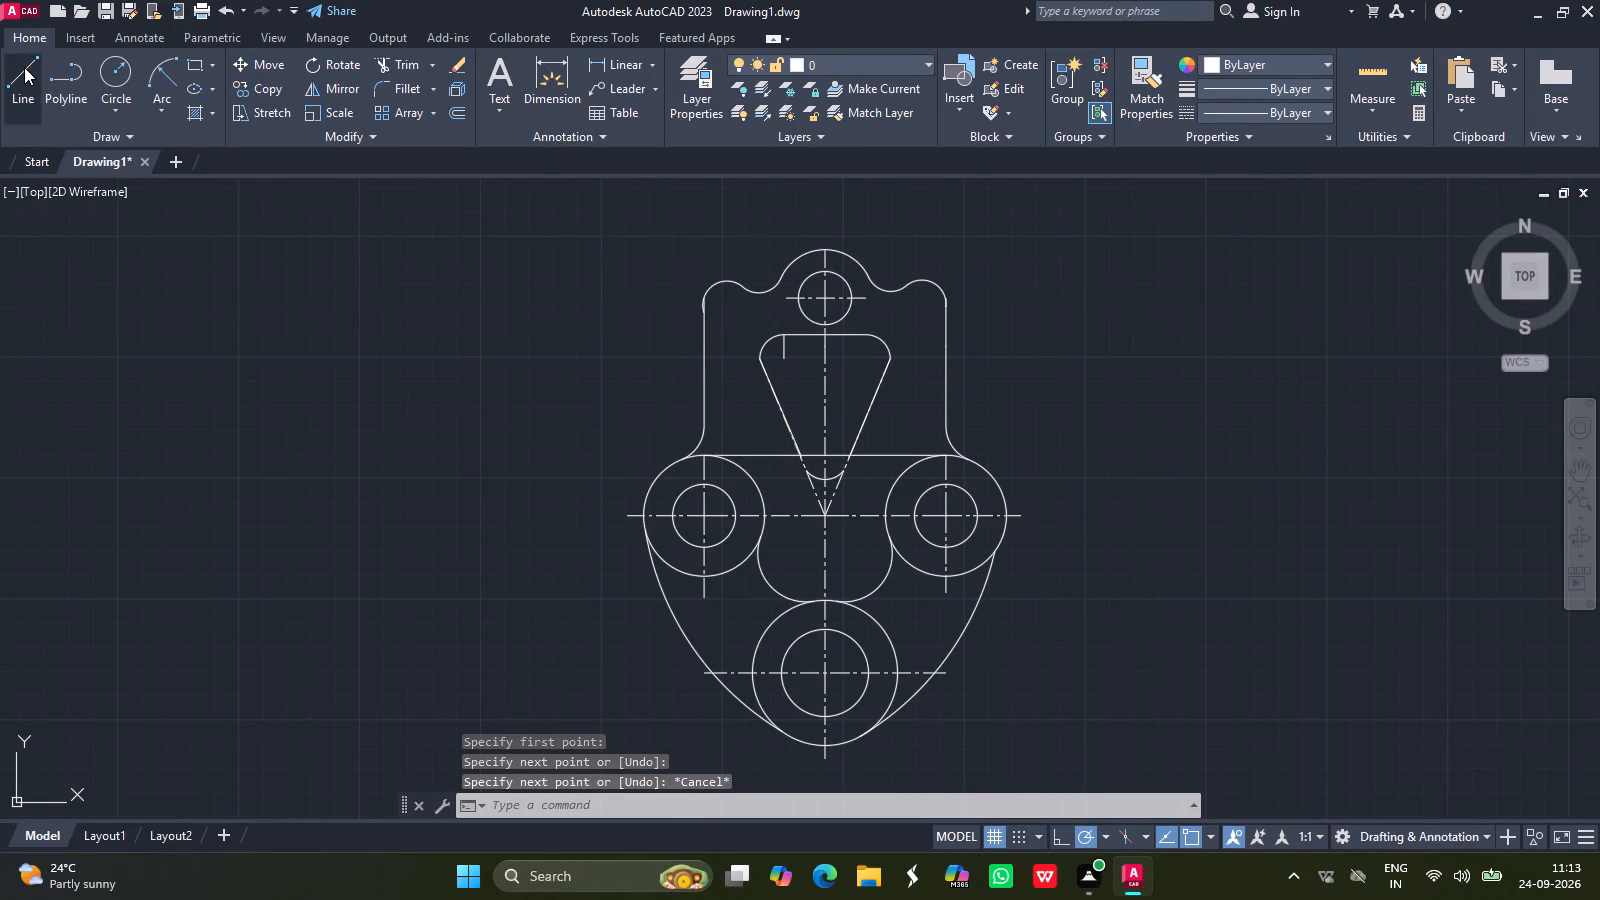
{"action": "left_click_drag", "start_coordinate": [785, 359], "coordinate": [785, 378]}
{"action": "left_click", "coordinate": [785, 378]}
{"action": "key", "text": "Return"}
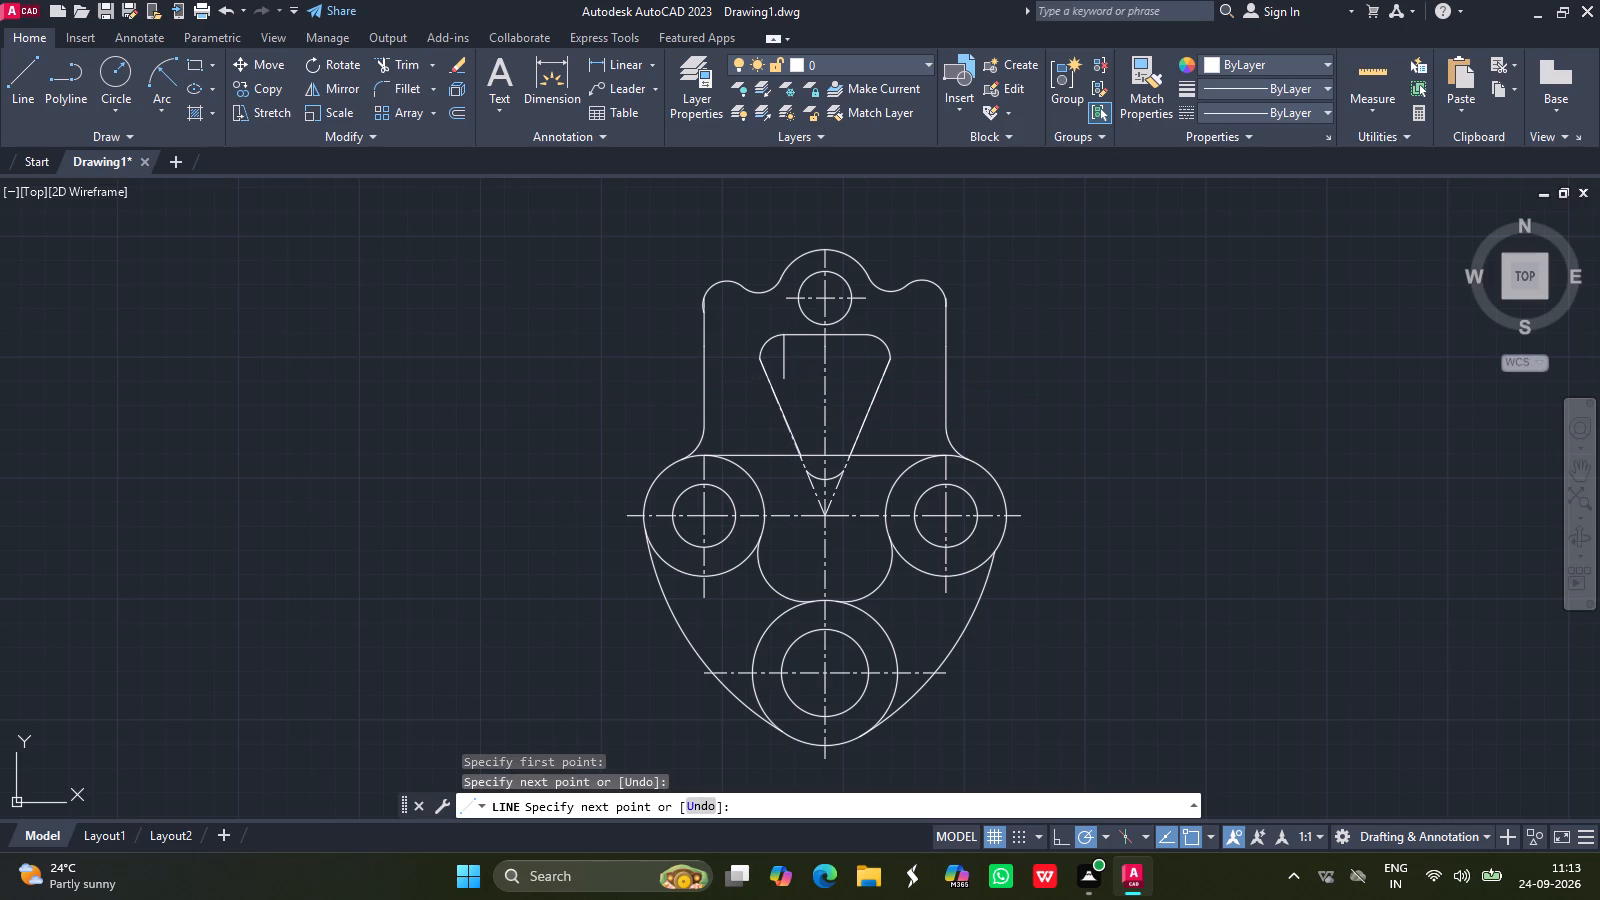
Draw a horizontal centre line through both upper corner arc centres, extending slightly past each side of the slot.
{"action": "left_click", "coordinate": [12, 75]}
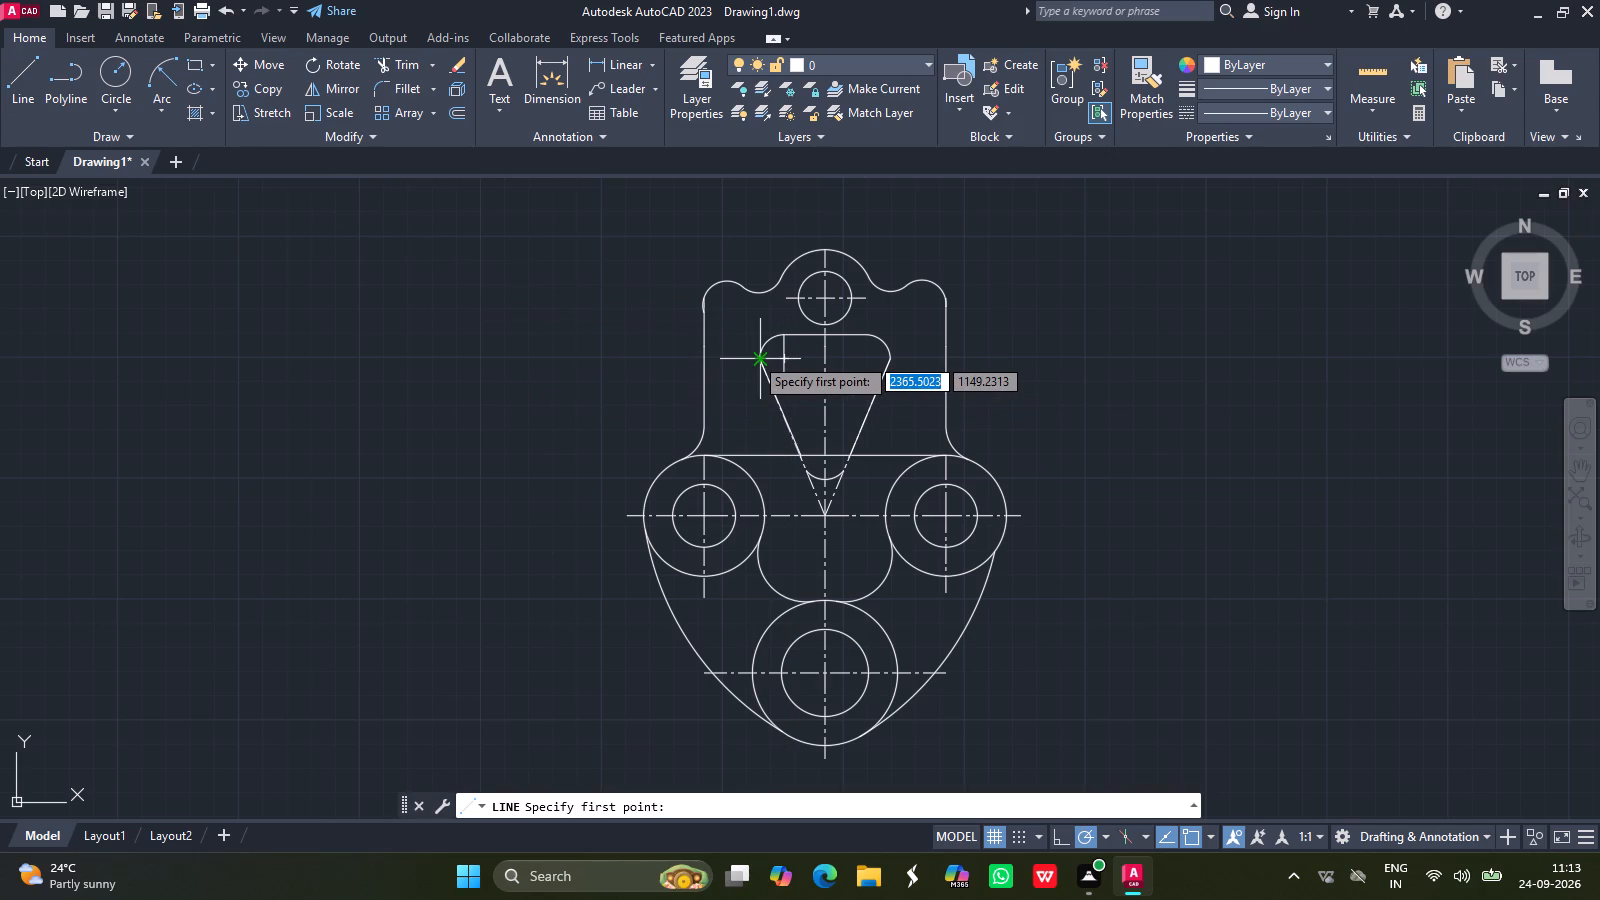
{"action": "left_click_drag", "start_coordinate": [748, 354], "coordinate": [861, 354]}
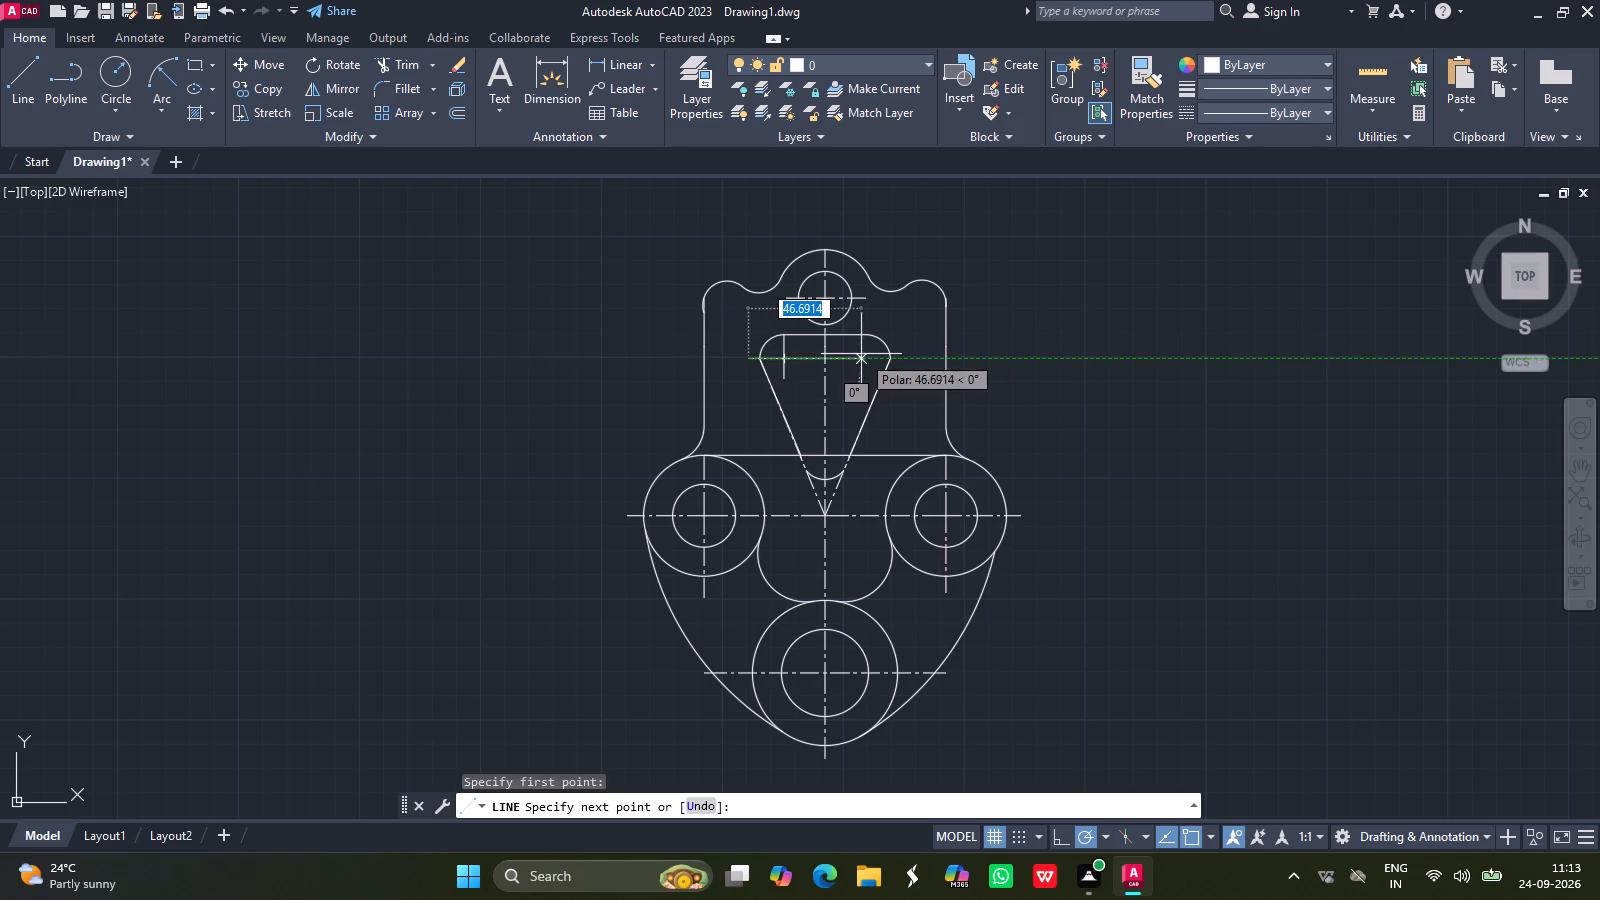
{"action": "left_click", "coordinate": [906, 356]}
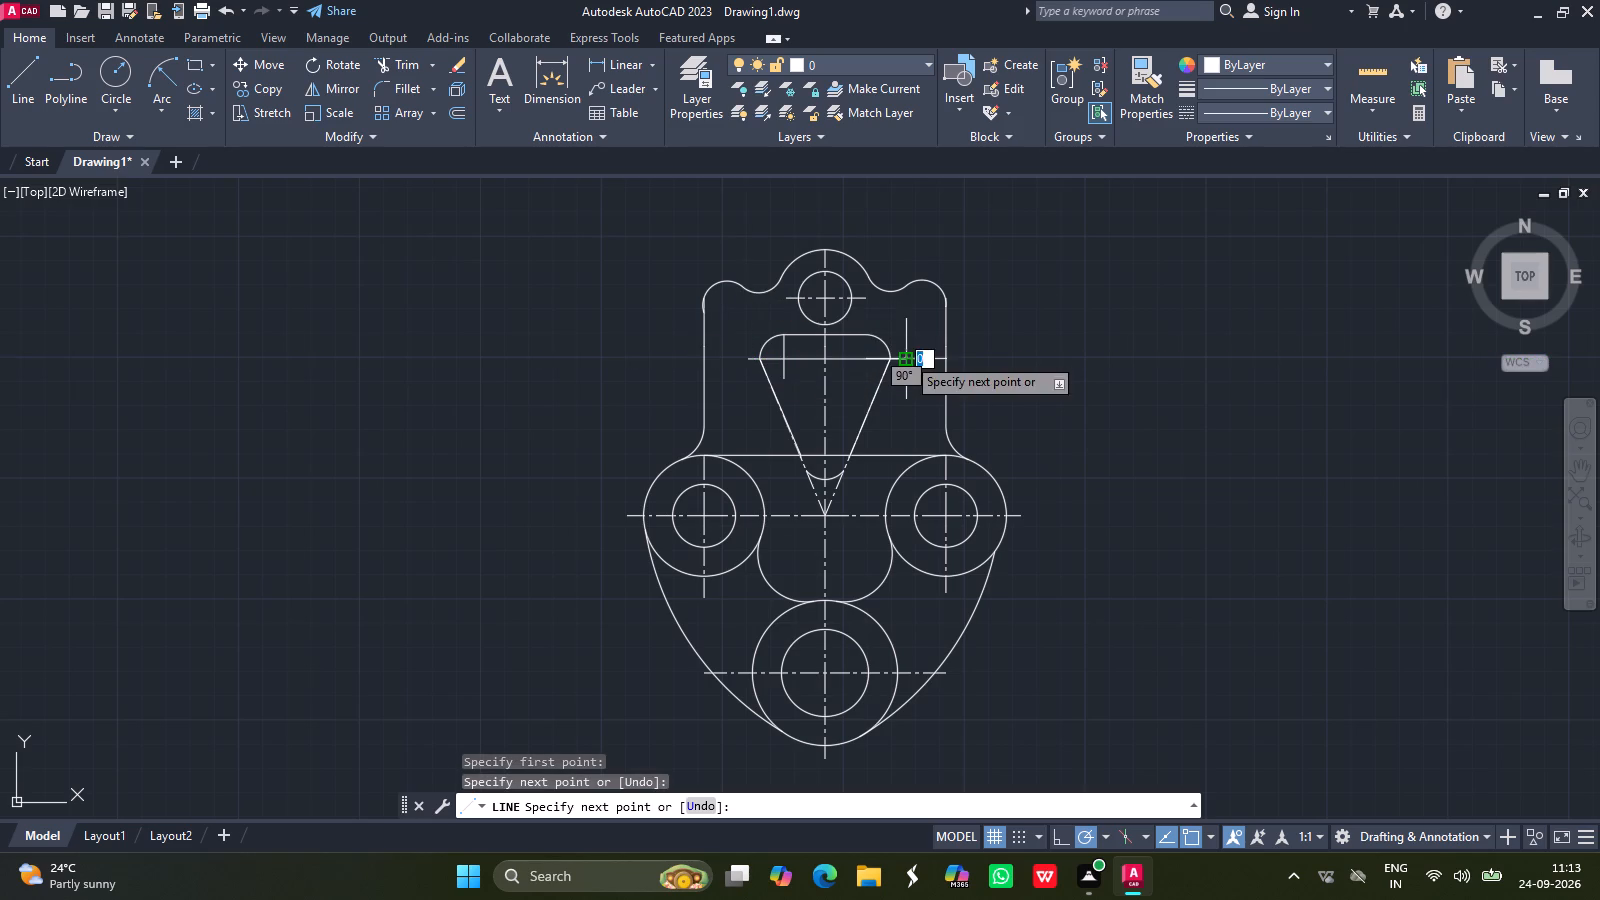
{"action": "key", "text": "Return"}
Draw a vertical centre line through the centre of the slot's upper-right corner arc, in two segments going up and down from it.
{"action": "left_click", "coordinate": [24, 69]}
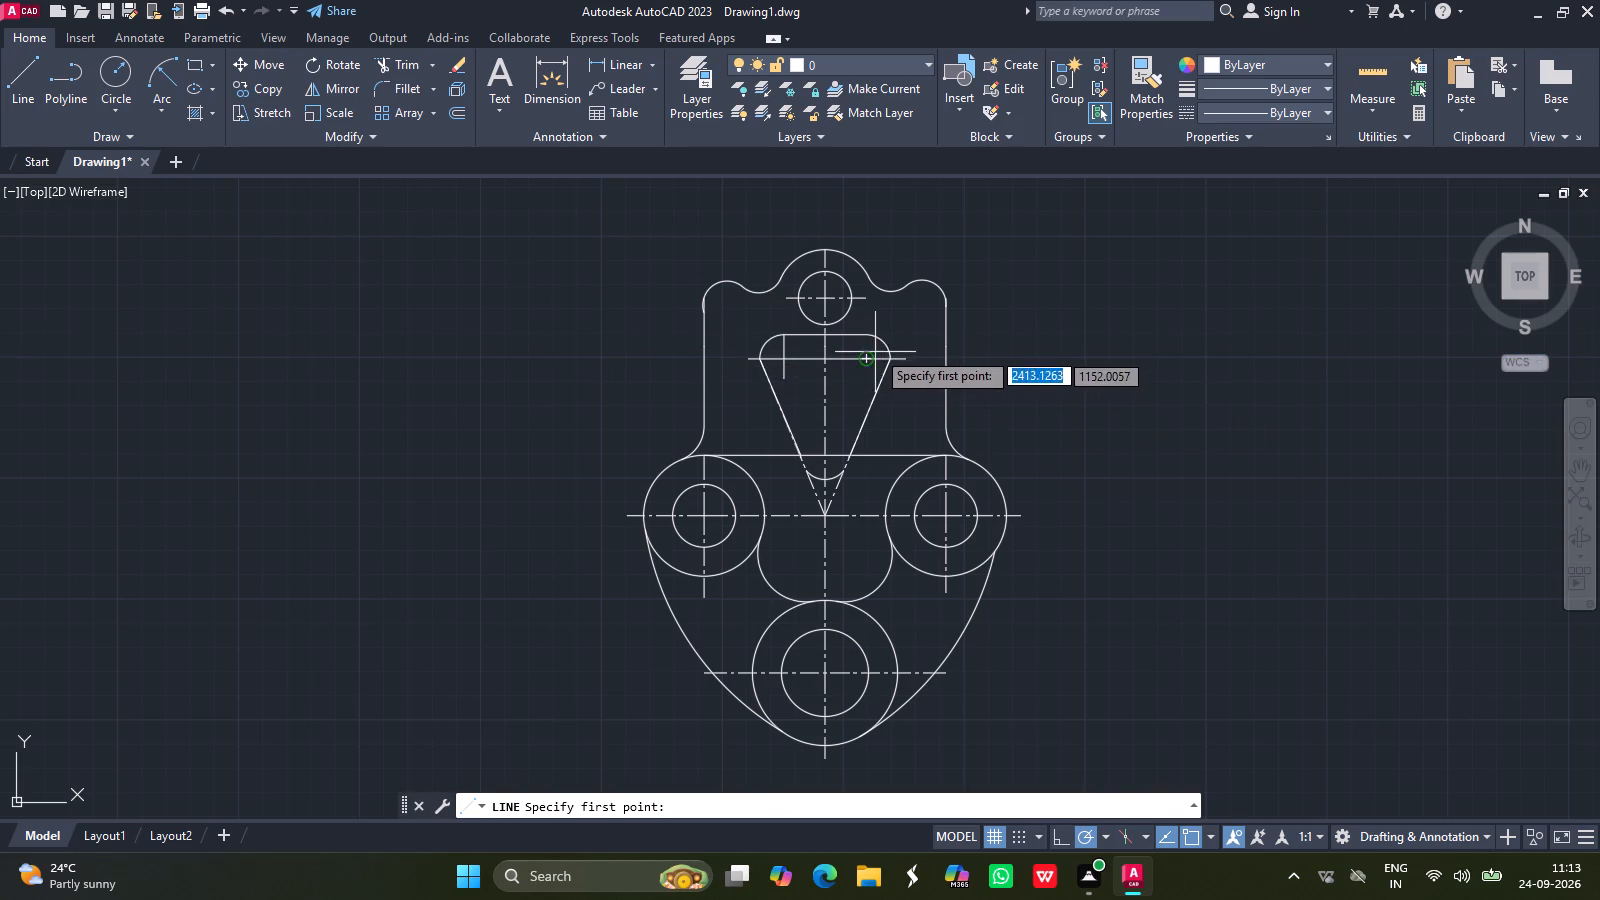
{"action": "left_click_drag", "start_coordinate": [870, 363], "coordinate": [870, 346]}
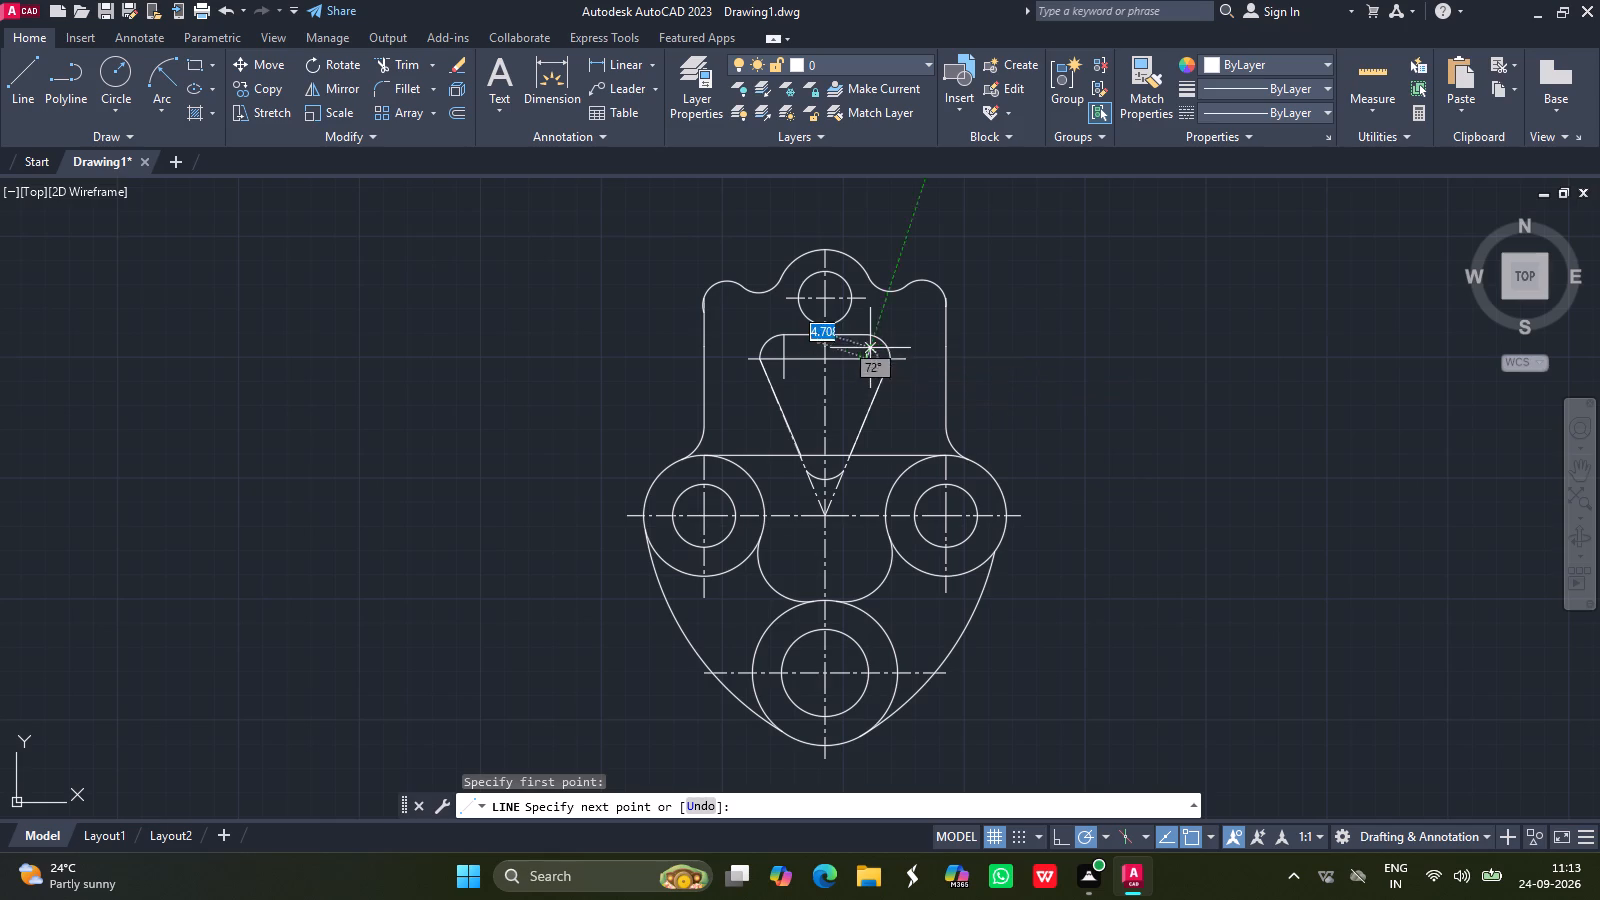
{"action": "left_click_drag", "start_coordinate": [870, 346], "coordinate": [870, 338]}
{"action": "left_click", "coordinate": [870, 338]}
{"action": "key", "text": "Return"}
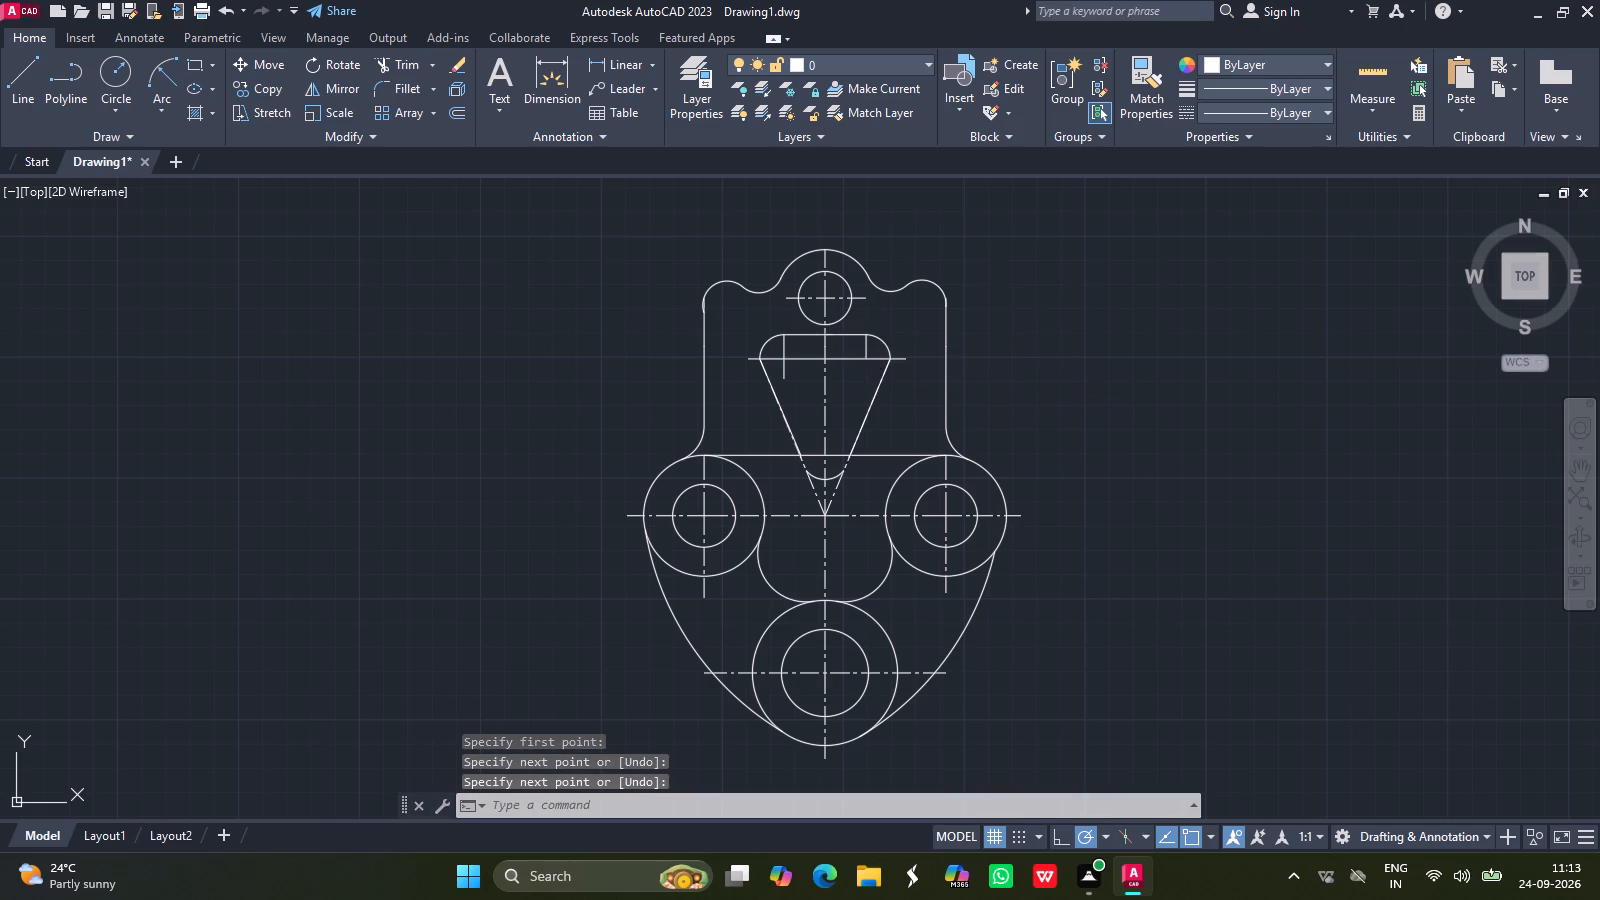
{"action": "left_click", "coordinate": [9, 91]}
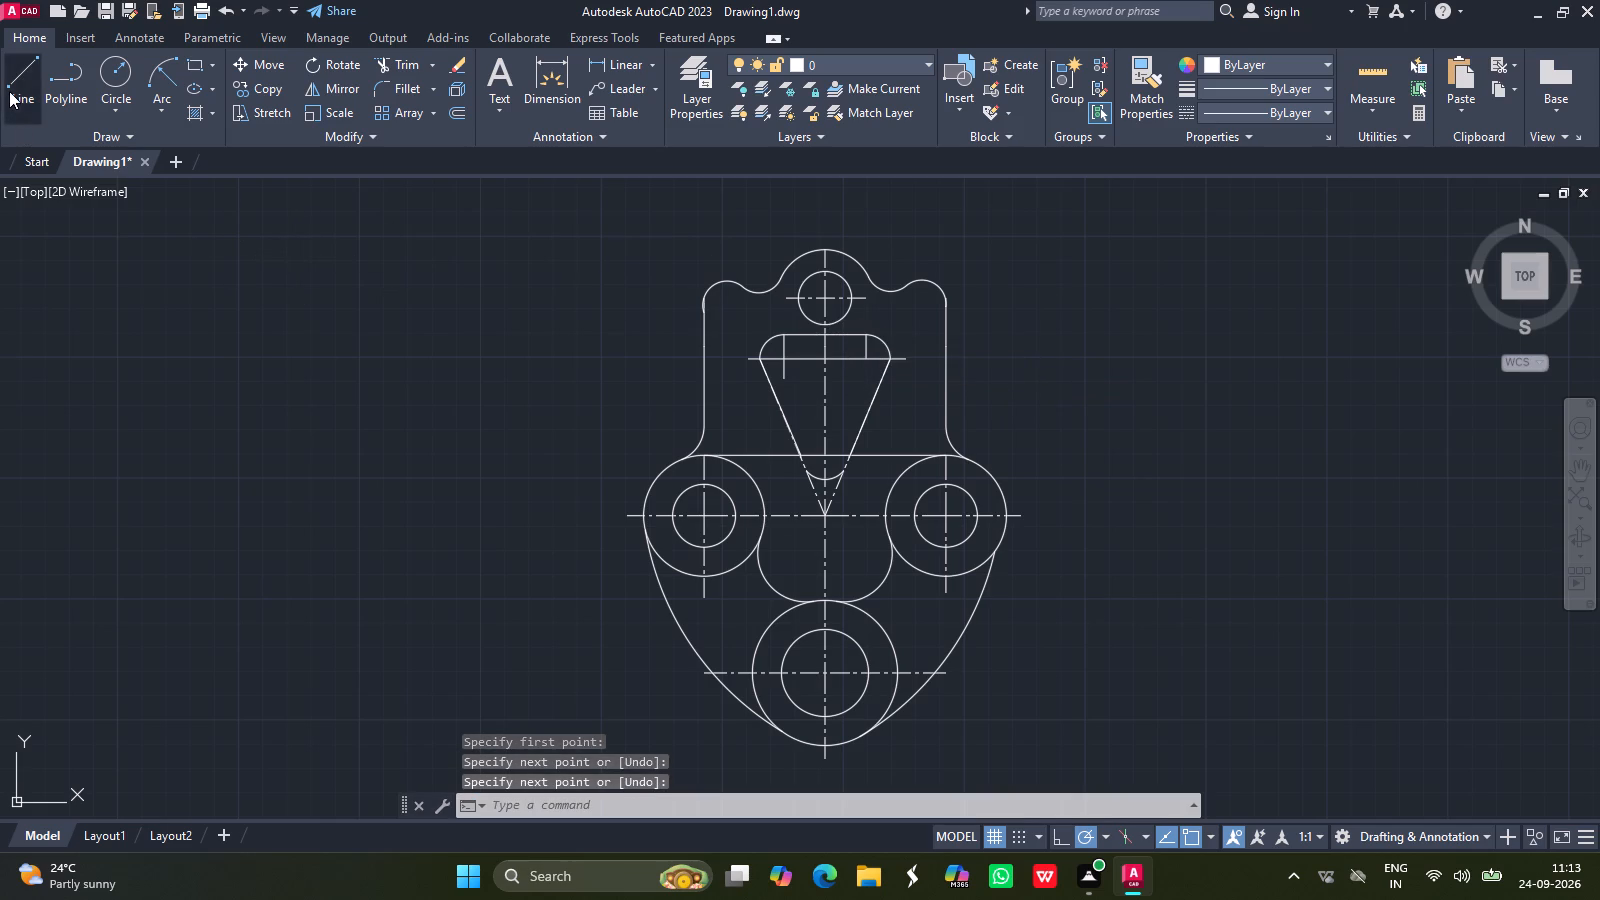
{"action": "left_click_drag", "start_coordinate": [864, 357], "coordinate": [864, 371]}
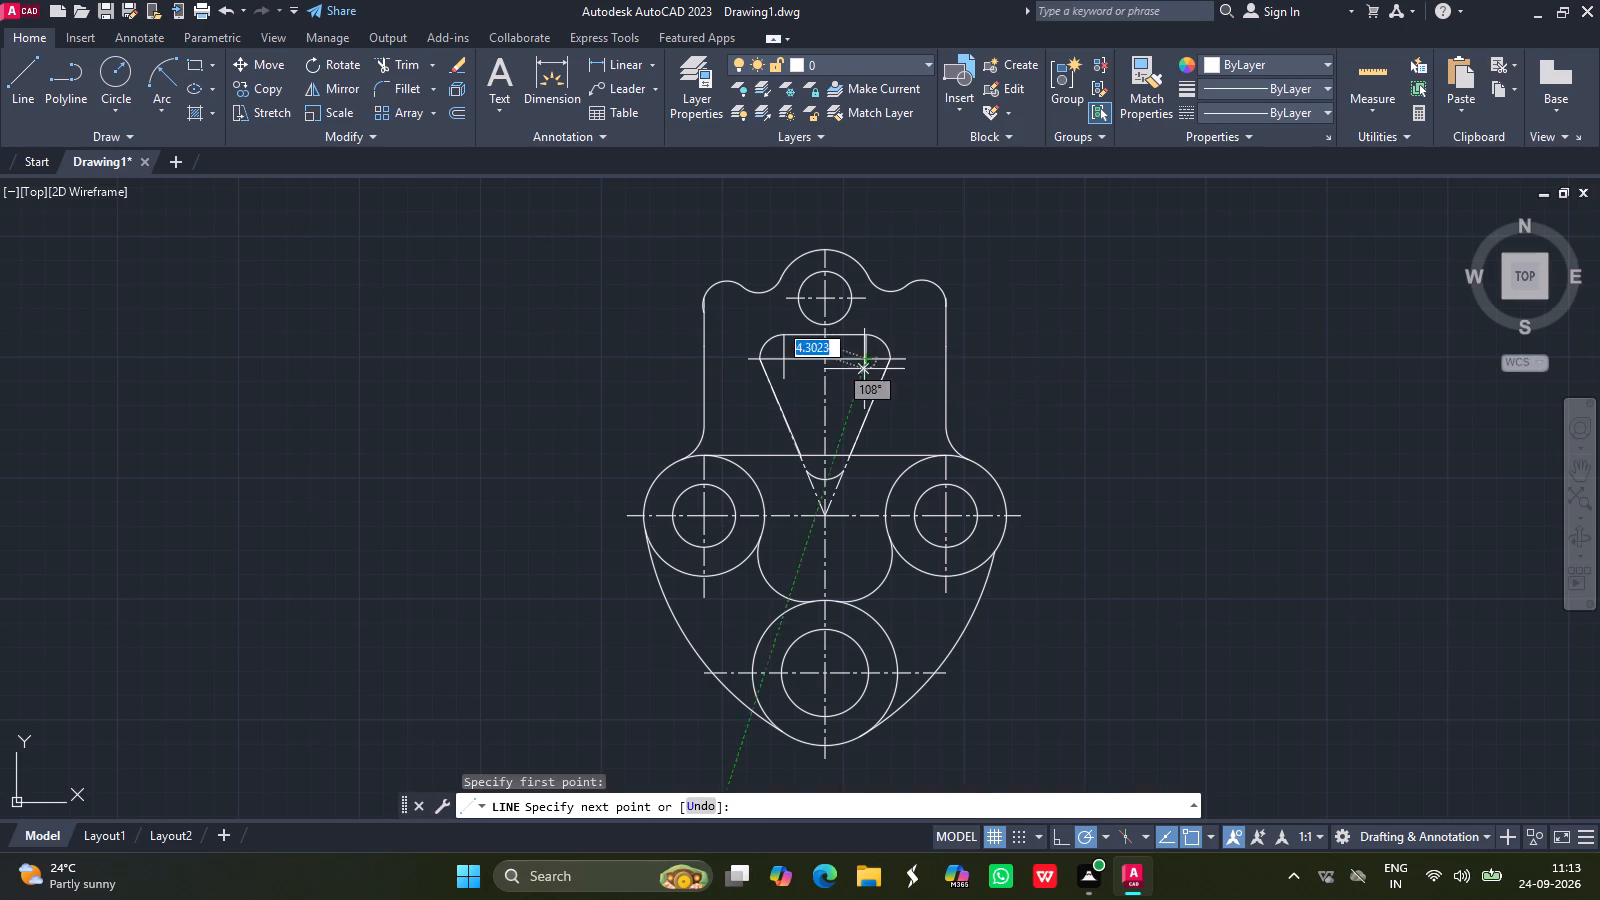
{"action": "left_click_drag", "start_coordinate": [864, 371], "coordinate": [863, 379]}
{"action": "left_click", "coordinate": [863, 379]}
{"action": "key", "text": "Return"}
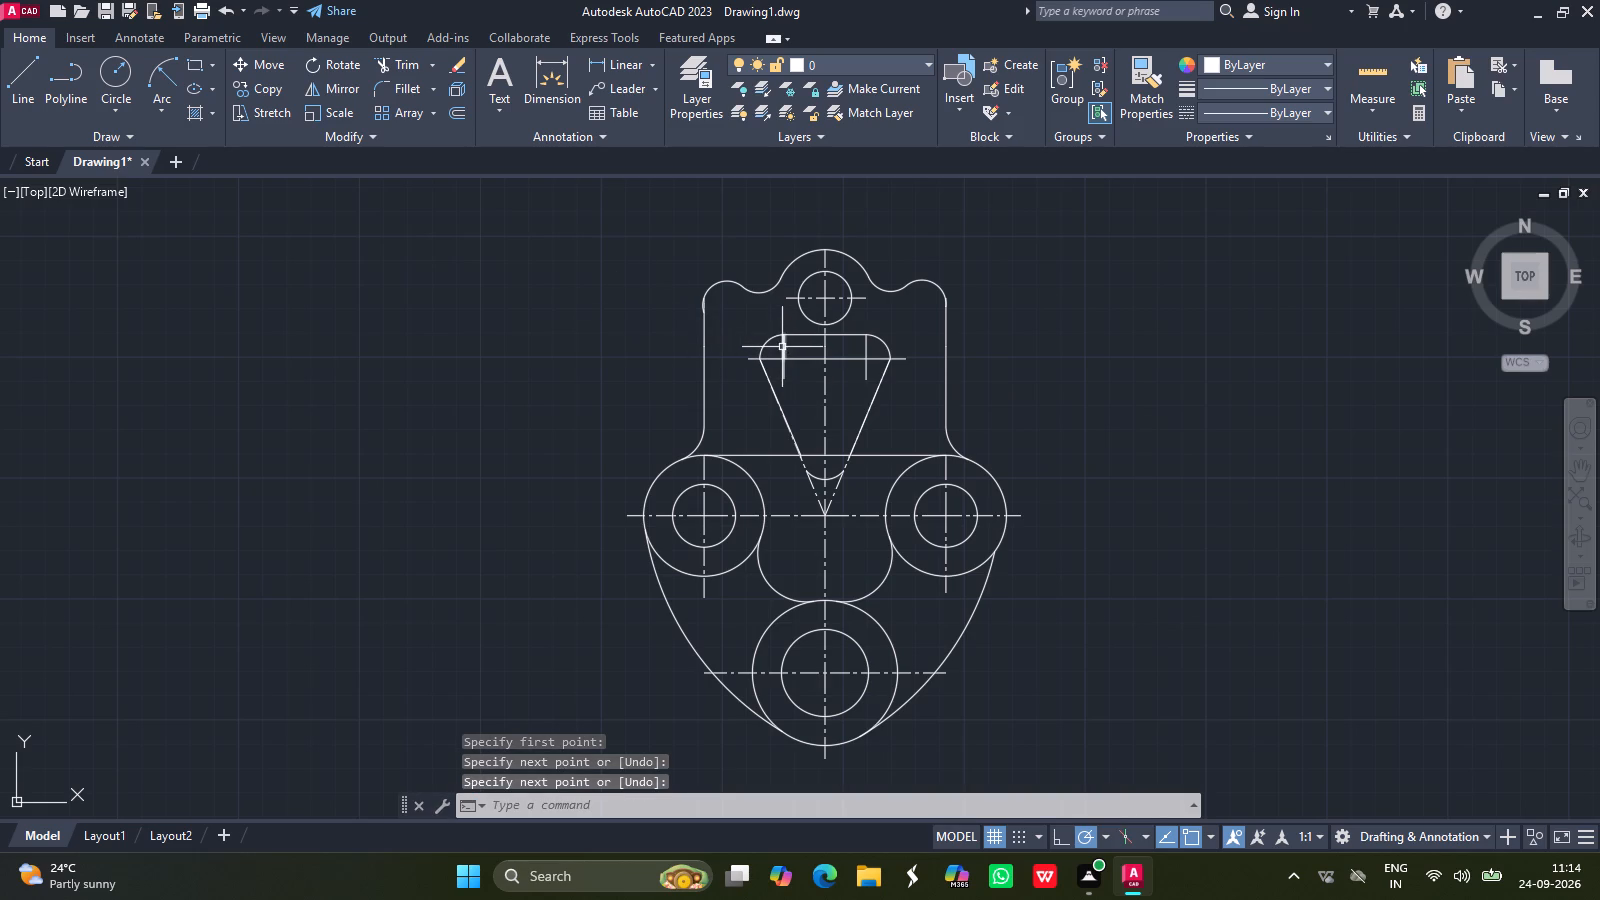
Apply the CENTER linetype to the horizontal line and the four short vertical segments at the slot's upper corner arcs.
{"action": "left_click_drag", "start_coordinate": [782, 346], "coordinate": [781, 374]}
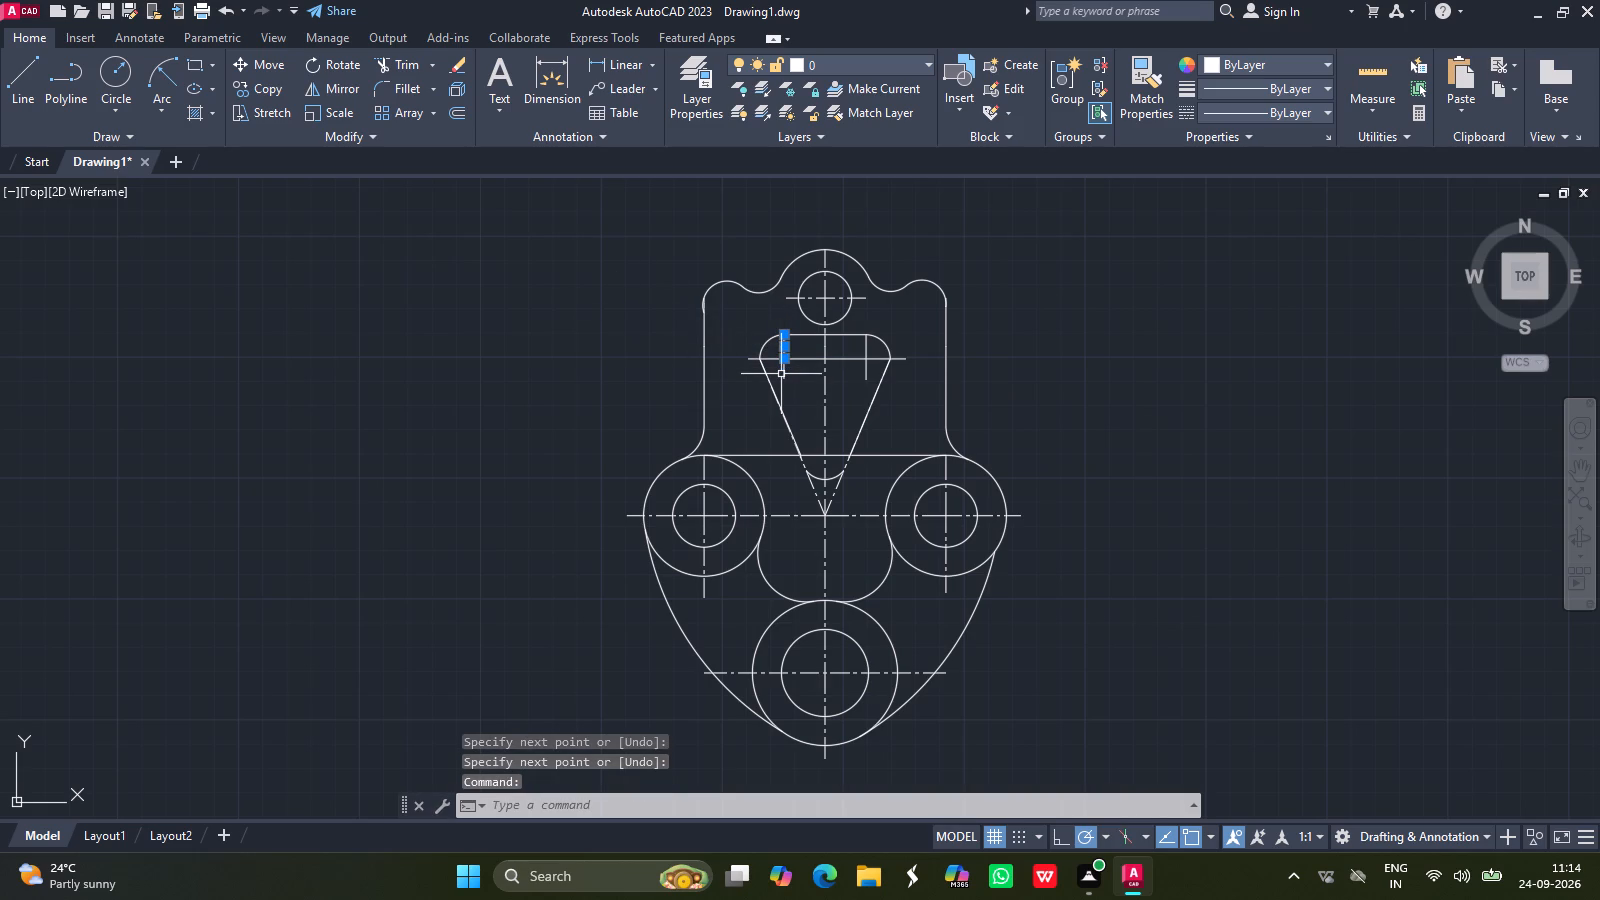
{"action": "left_click_drag", "start_coordinate": [781, 374], "coordinate": [783, 374]}
{"action": "left_click", "coordinate": [783, 374]}
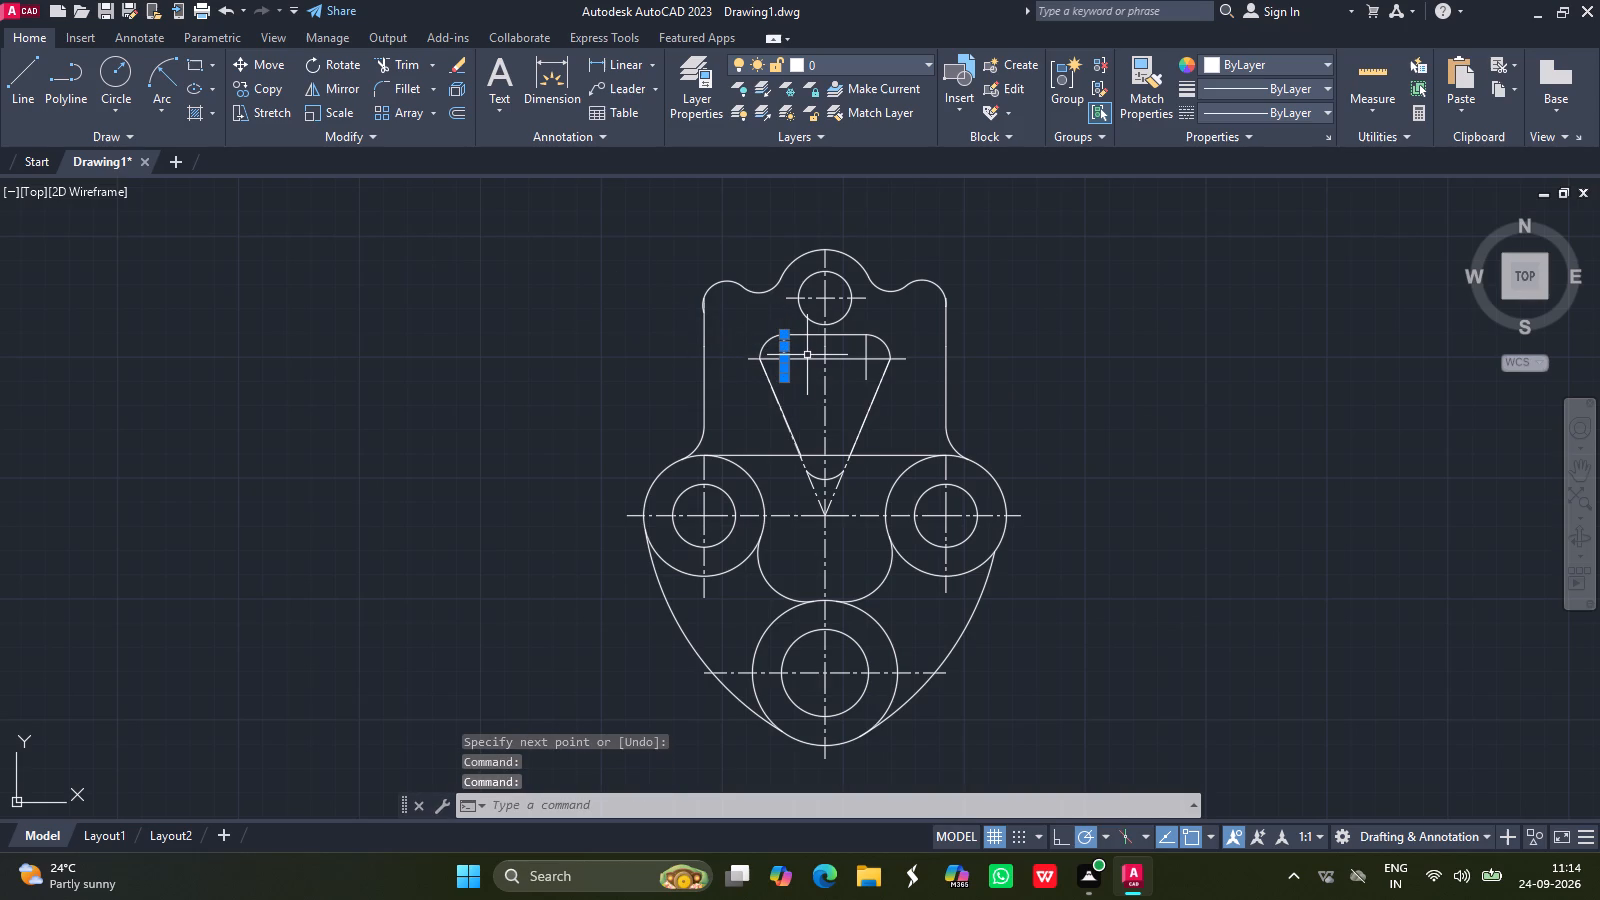
{"action": "left_click", "coordinate": [814, 359]}
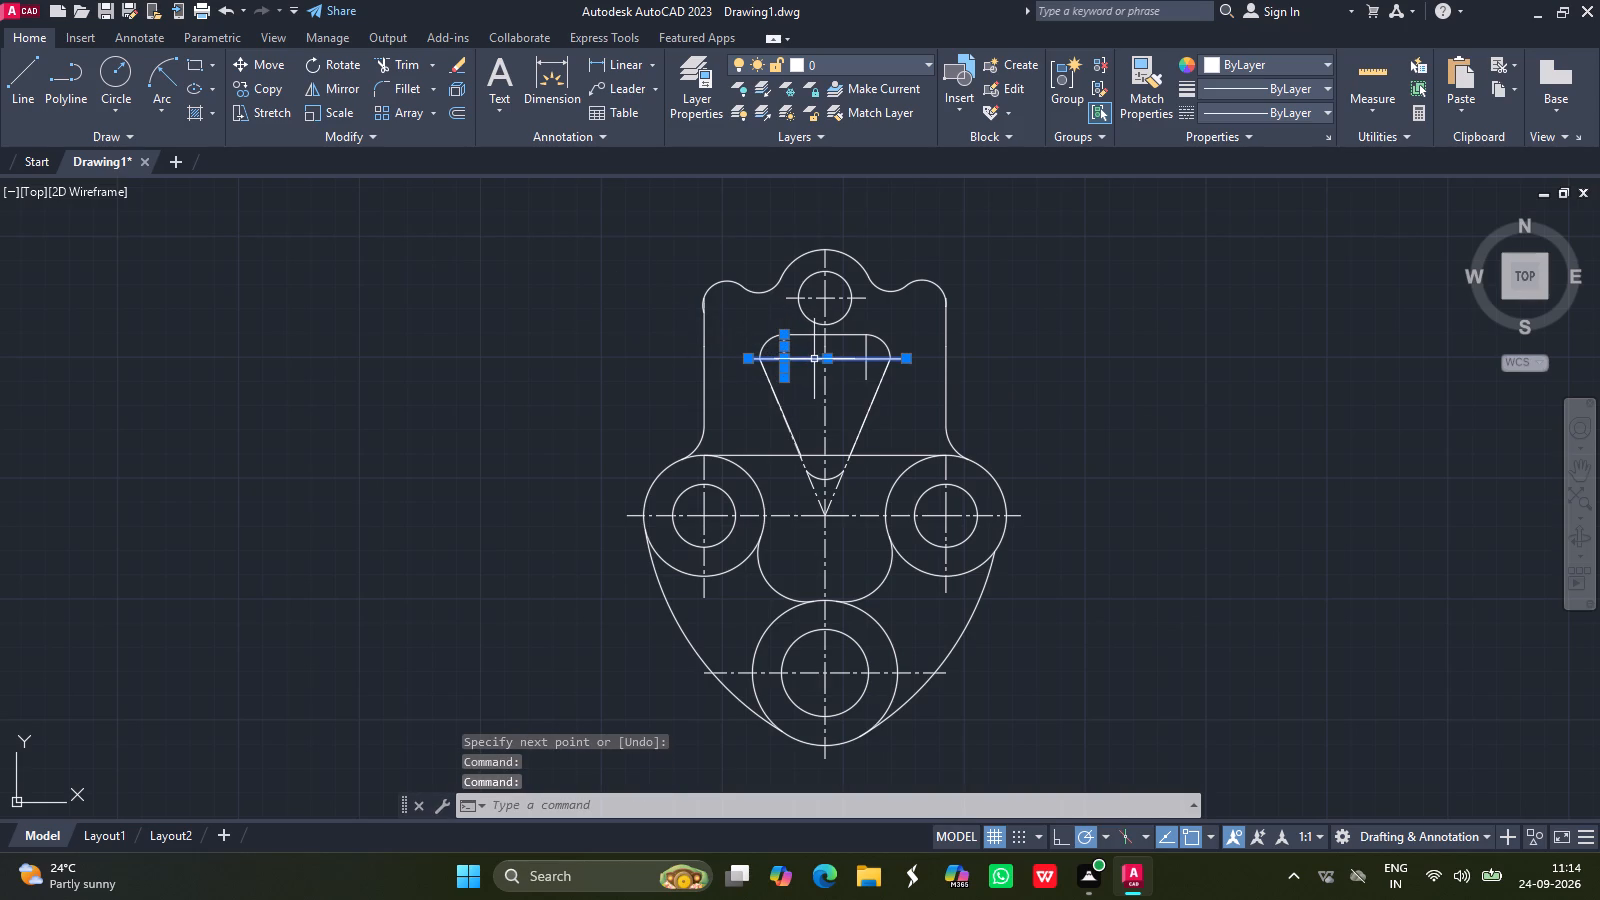
{"action": "left_click_drag", "start_coordinate": [868, 350], "coordinate": [868, 372]}
{"action": "left_click", "coordinate": [868, 372]}
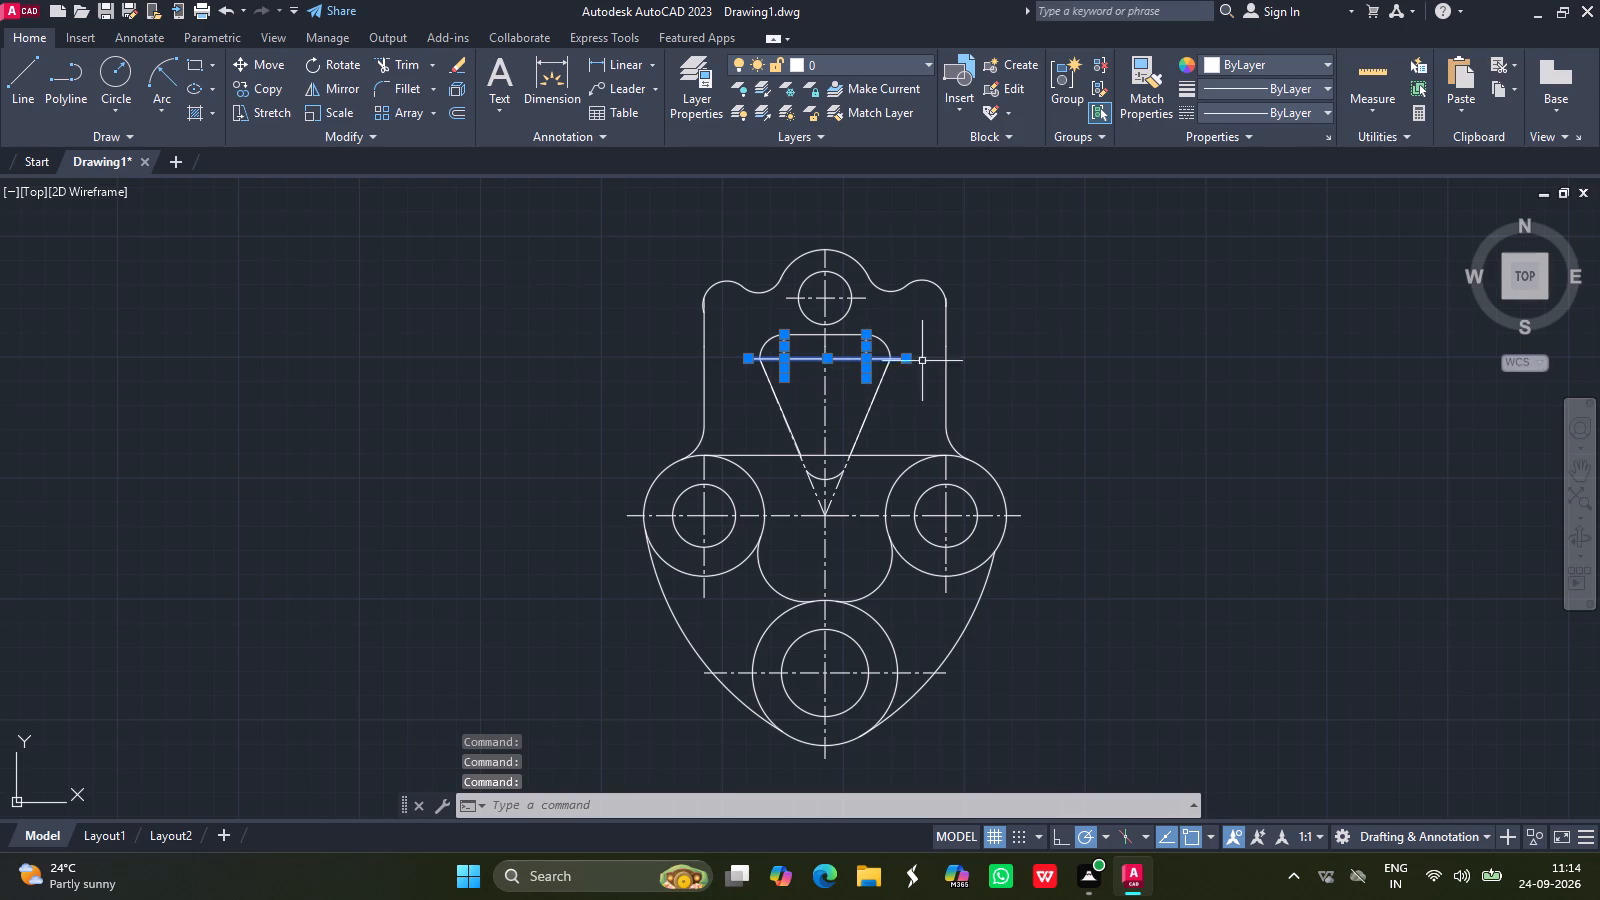
{"action": "left_click", "coordinate": [1318, 110]}
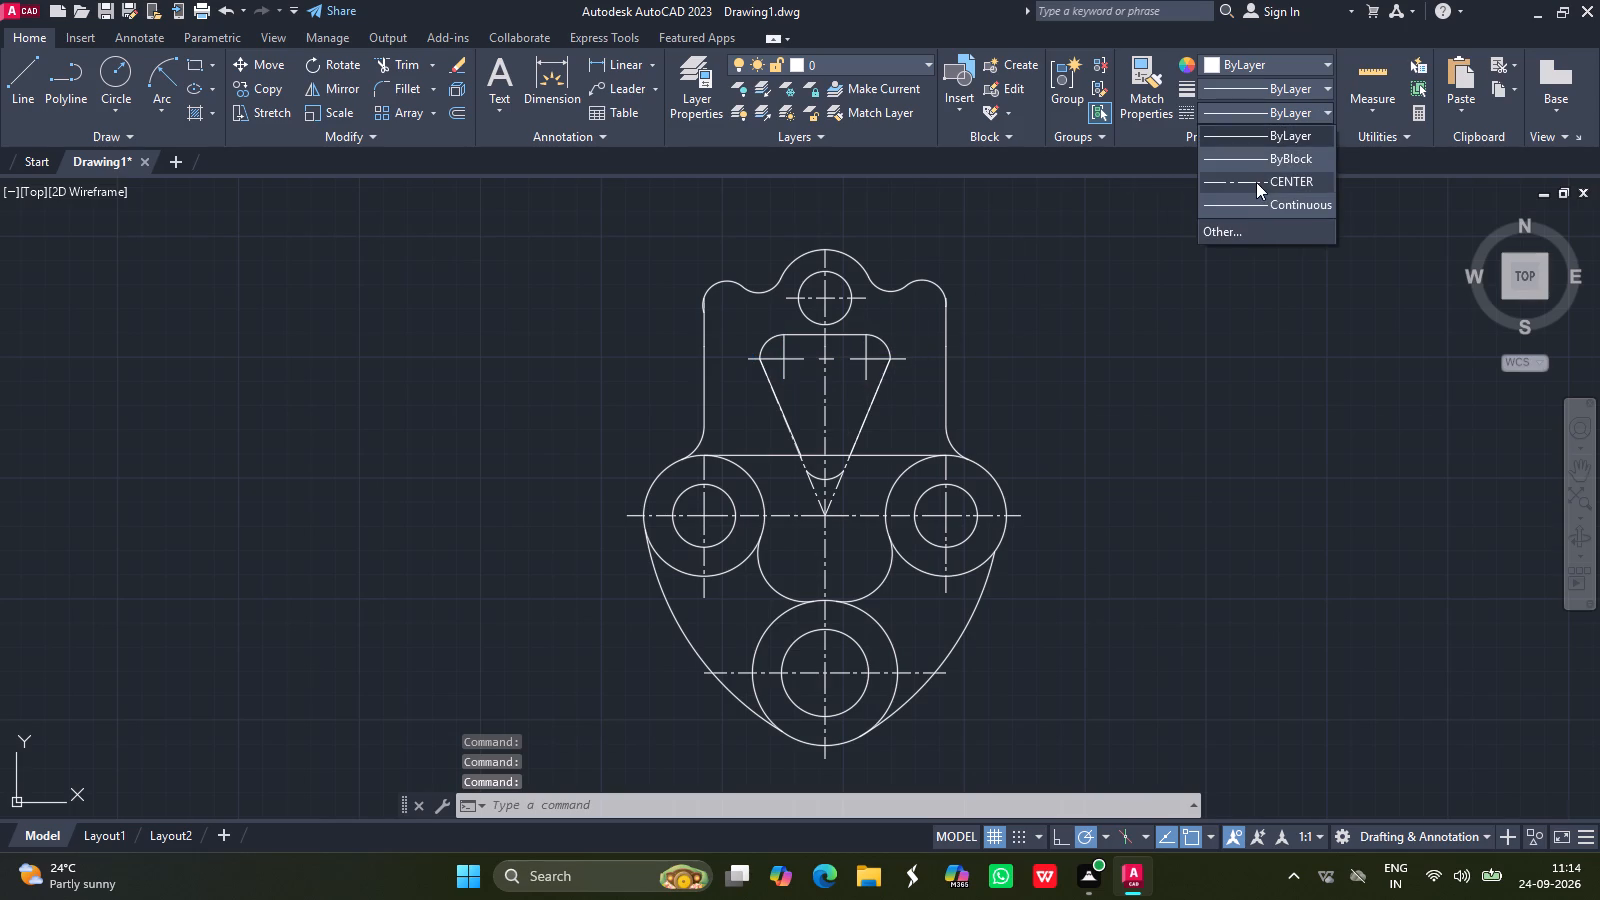
{"action": "left_click", "coordinate": [1256, 182]}
Set the linetype scale of the five centre lines at the slot's upper corner arcs to 0.25.
{"action": "right_click", "coordinate": [983, 303]}
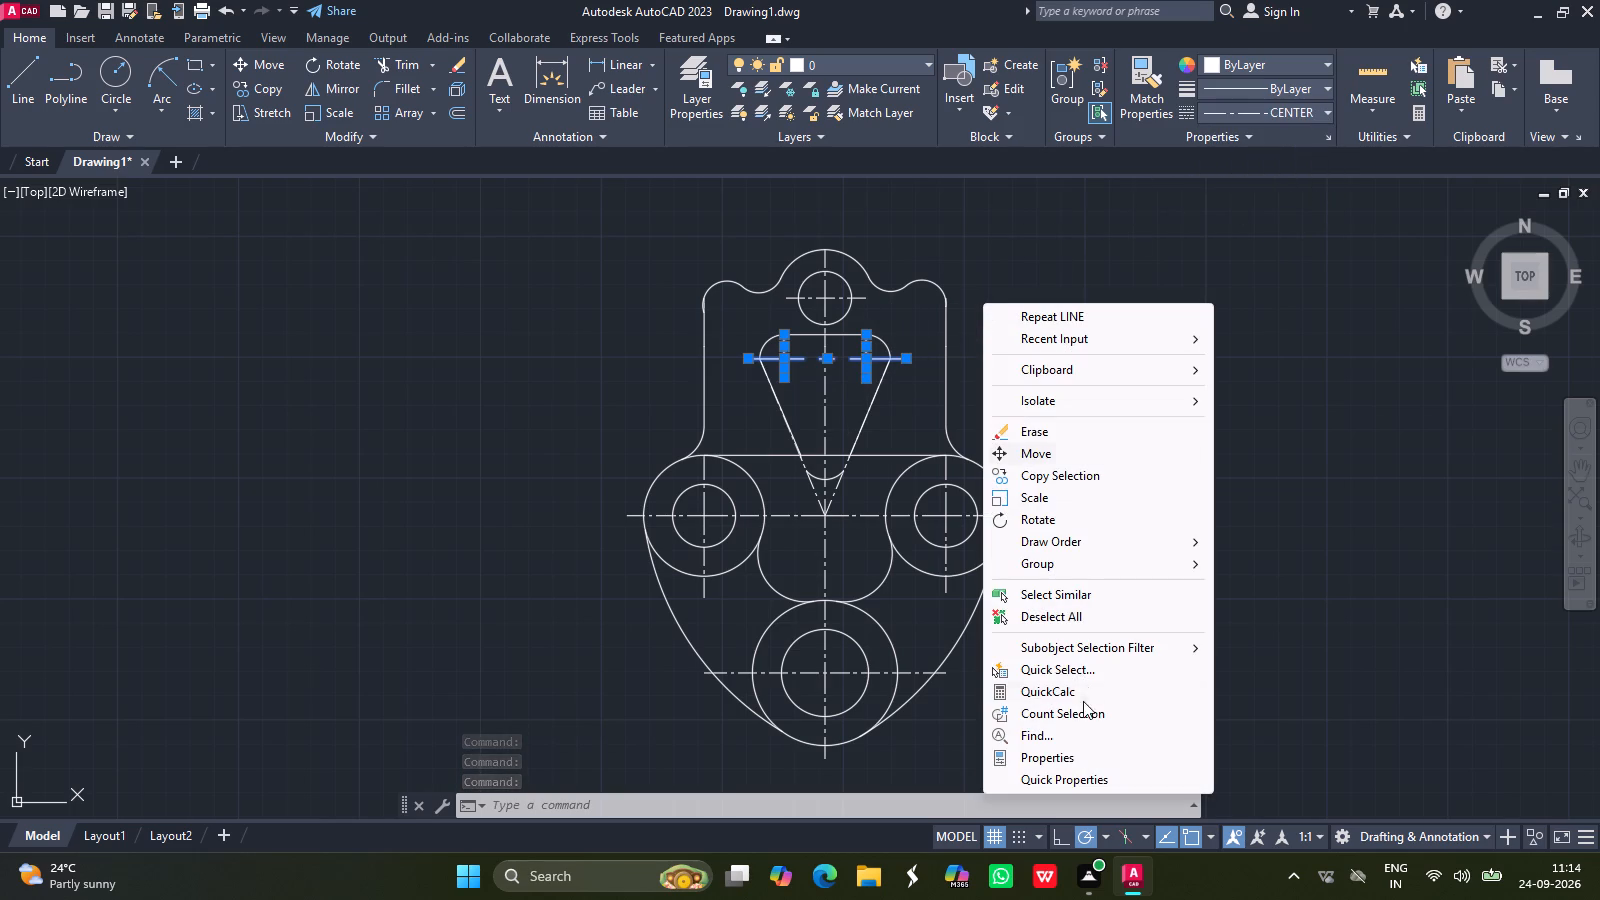
{"action": "left_click", "coordinate": [1051, 756]}
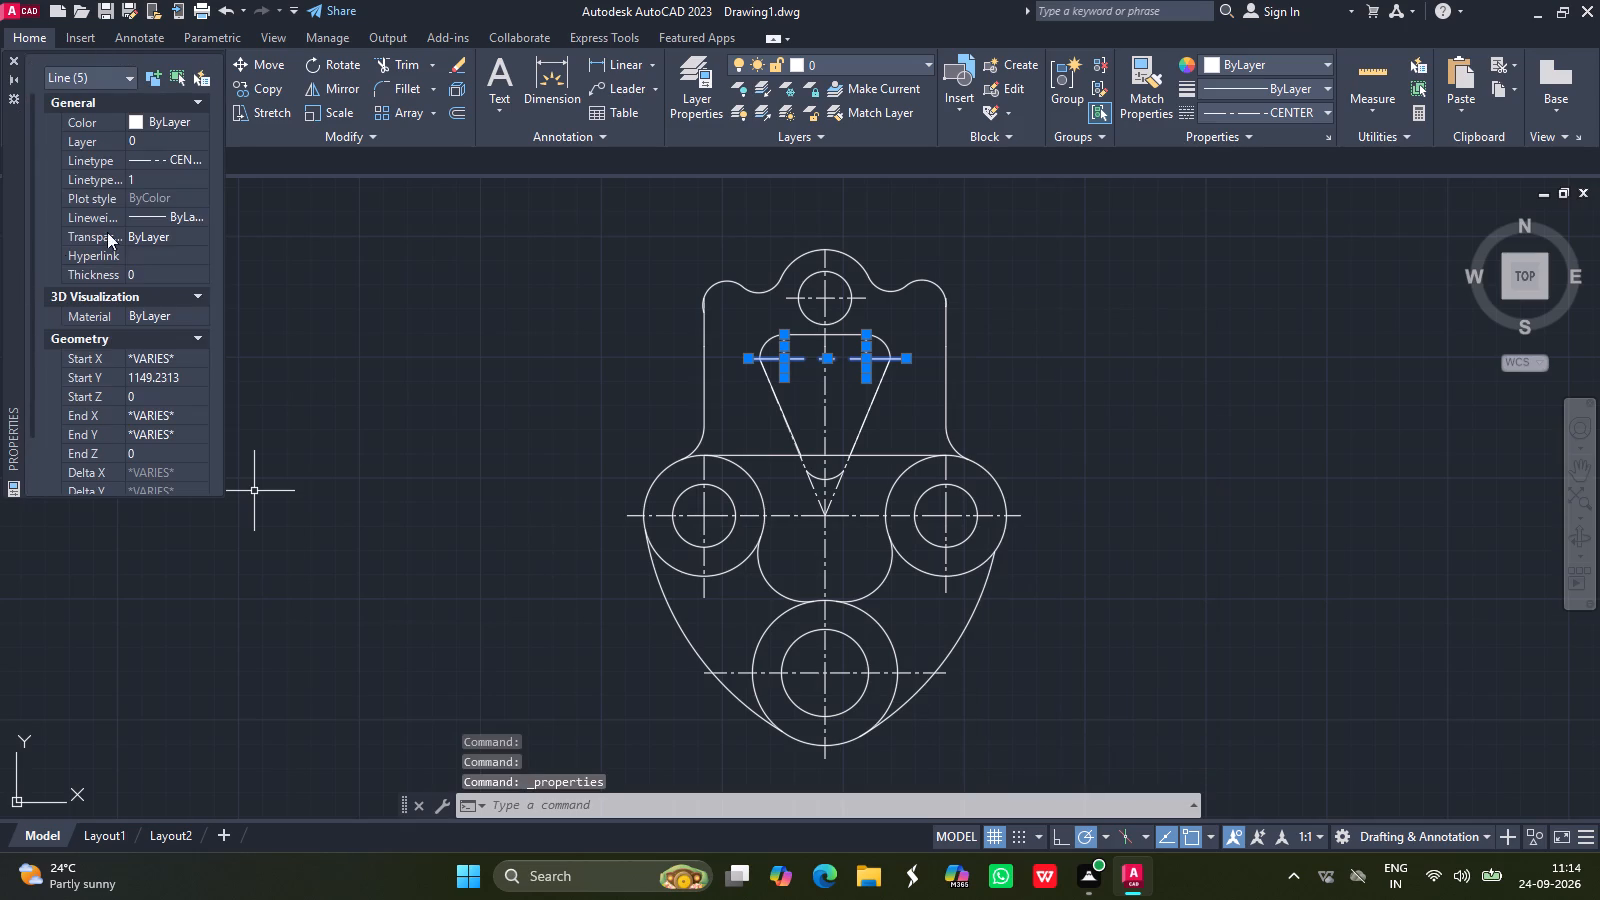
{"action": "left_click", "coordinate": [147, 176]}
{"action": "key", "text": "BackSpace"}
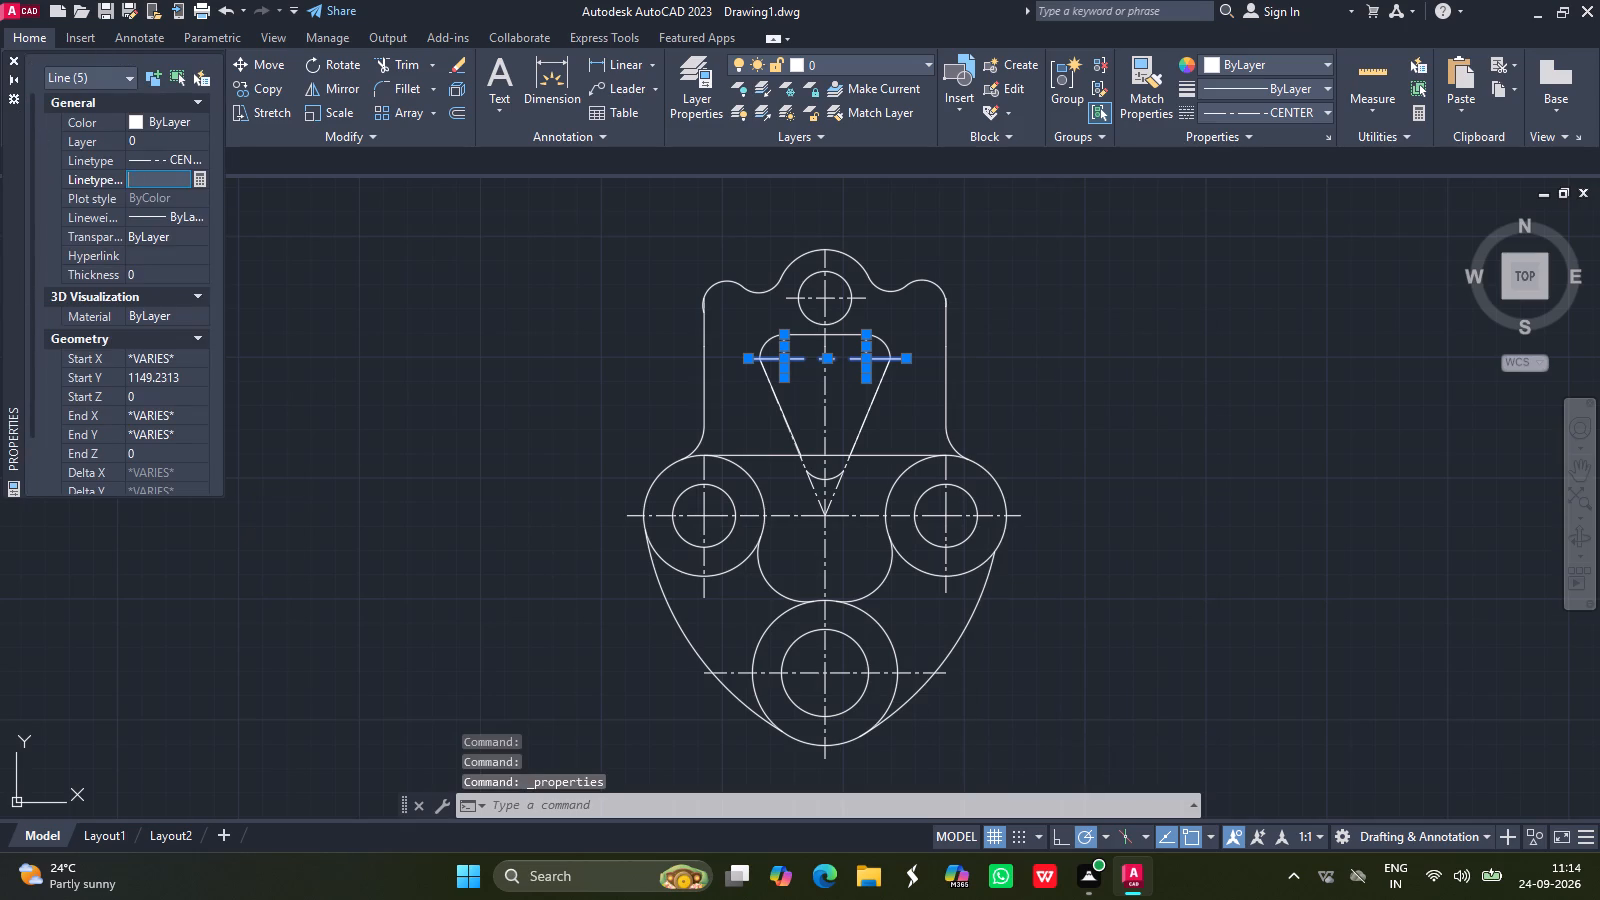
{"action": "type", "text": "0.26"}
{"action": "key", "text": "BackSpace"}
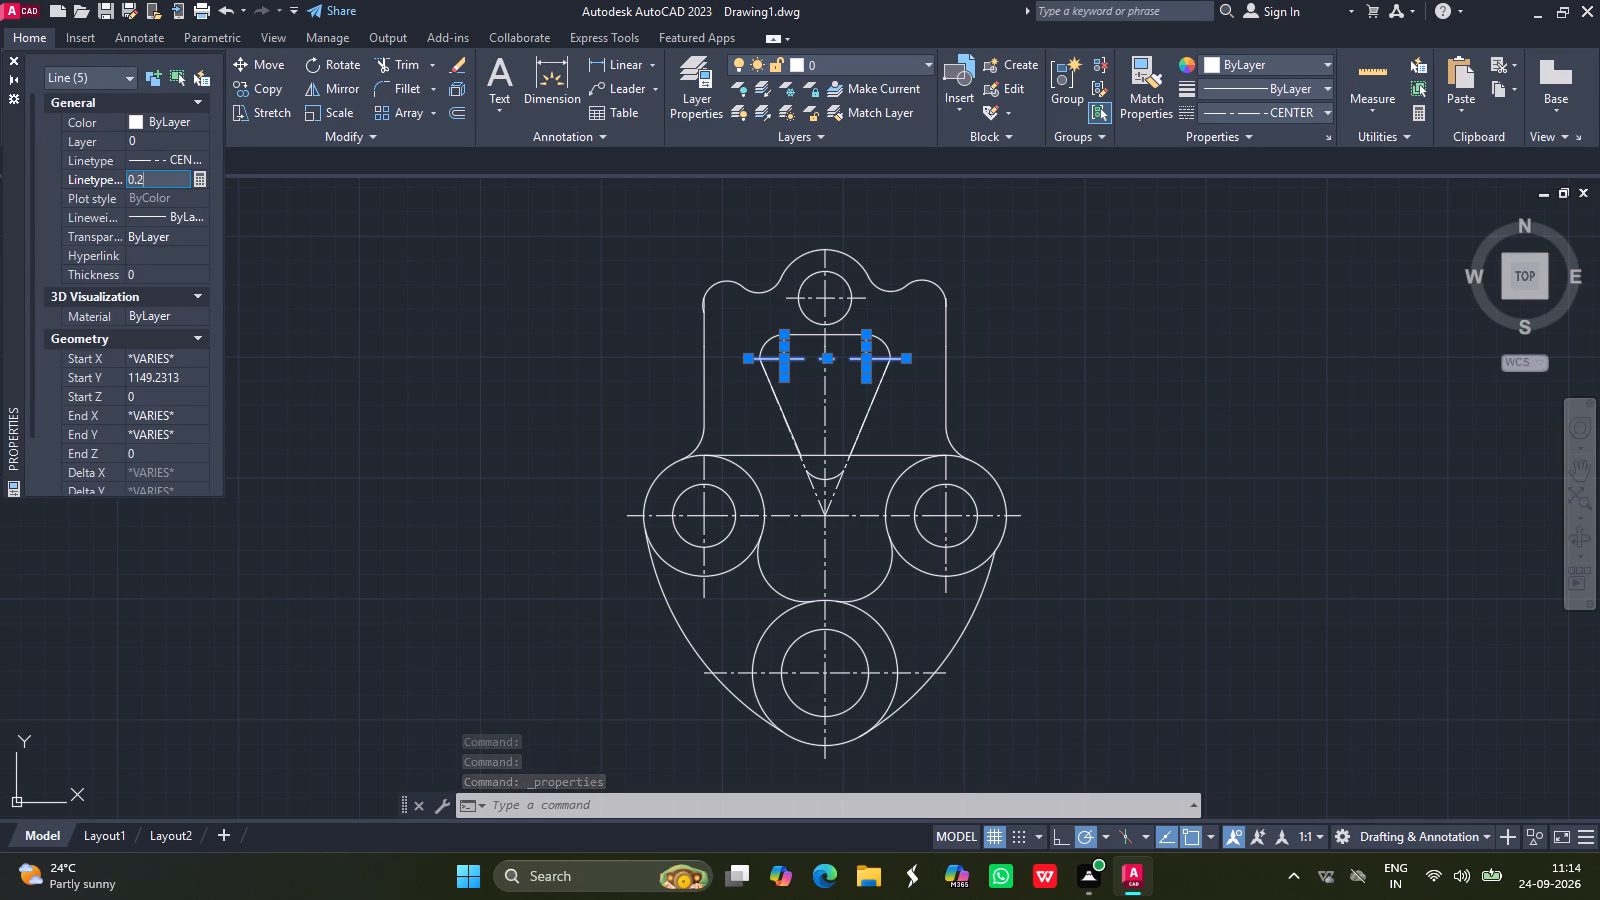
{"action": "key", "text": "5"}
{"action": "key", "text": "Return"}
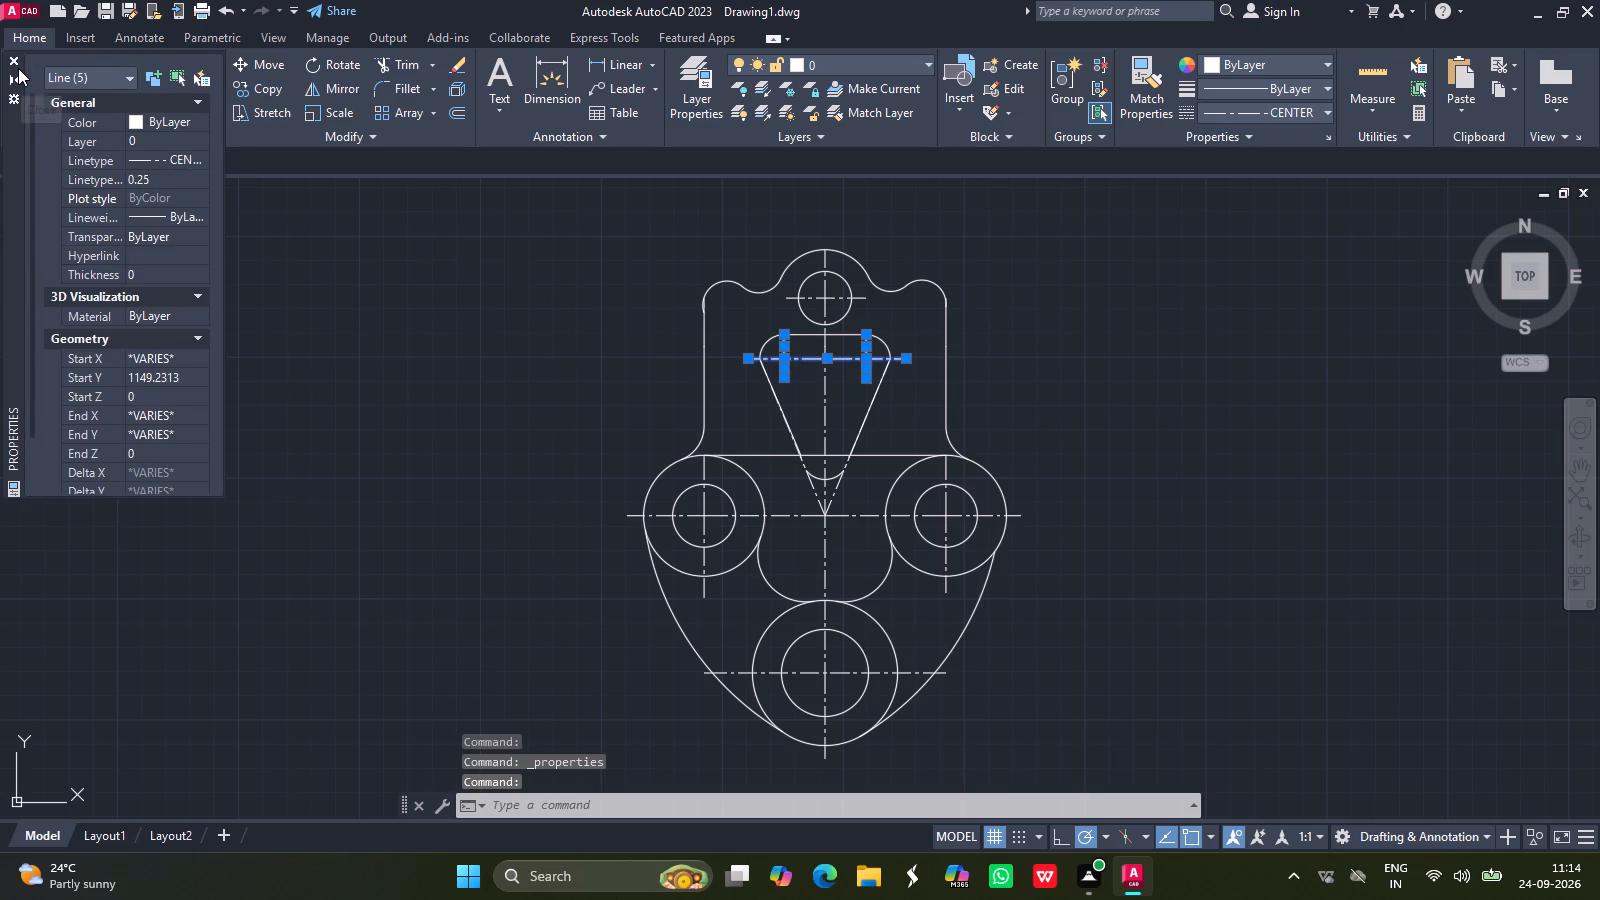
{"action": "left_click", "coordinate": [18, 68]}
{"action": "key", "text": "Escape"}
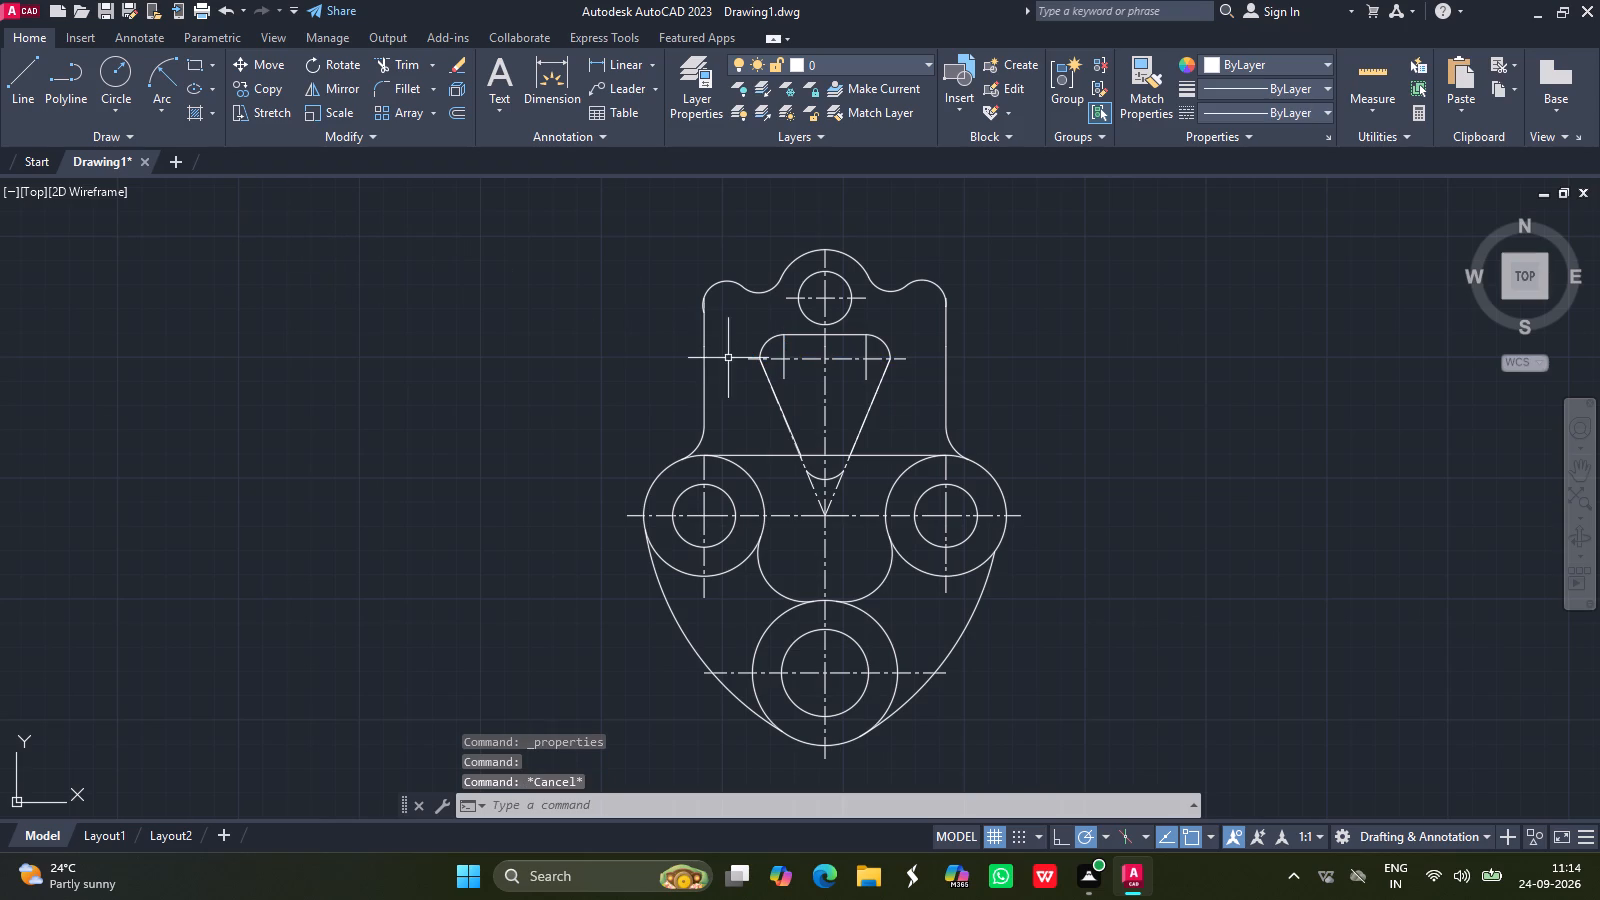
Add a vertical linear dimension from the top of the part's right edge to the point just above the slot's horizontal centre line.
{"action": "left_click", "coordinate": [629, 61]}
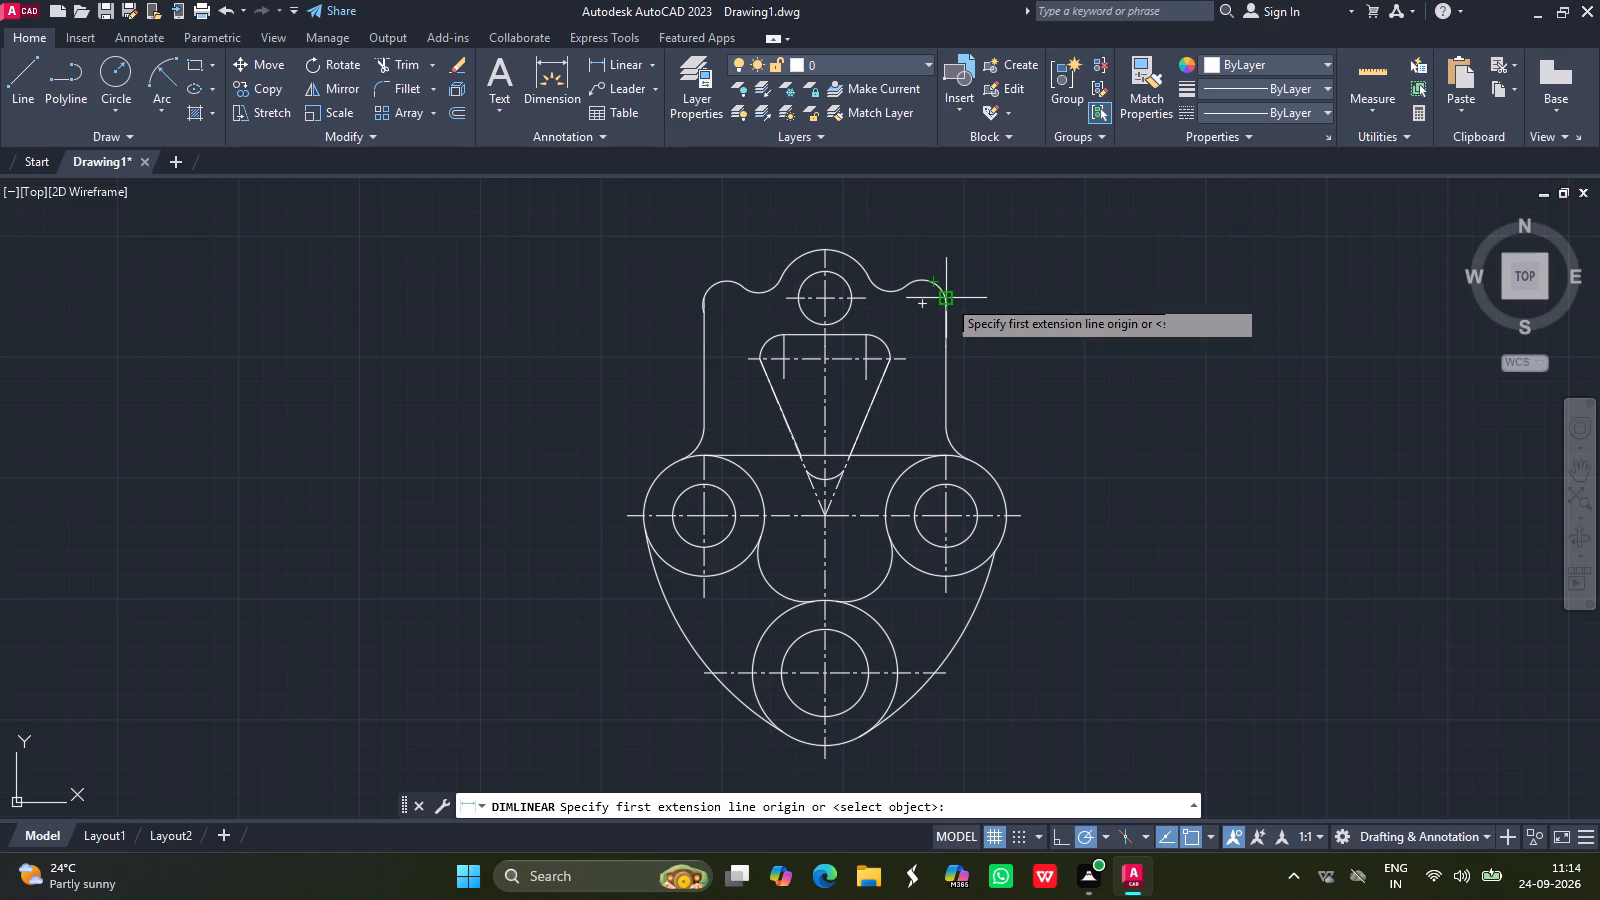
{"action": "left_click_drag", "start_coordinate": [947, 294], "coordinate": [947, 320]}
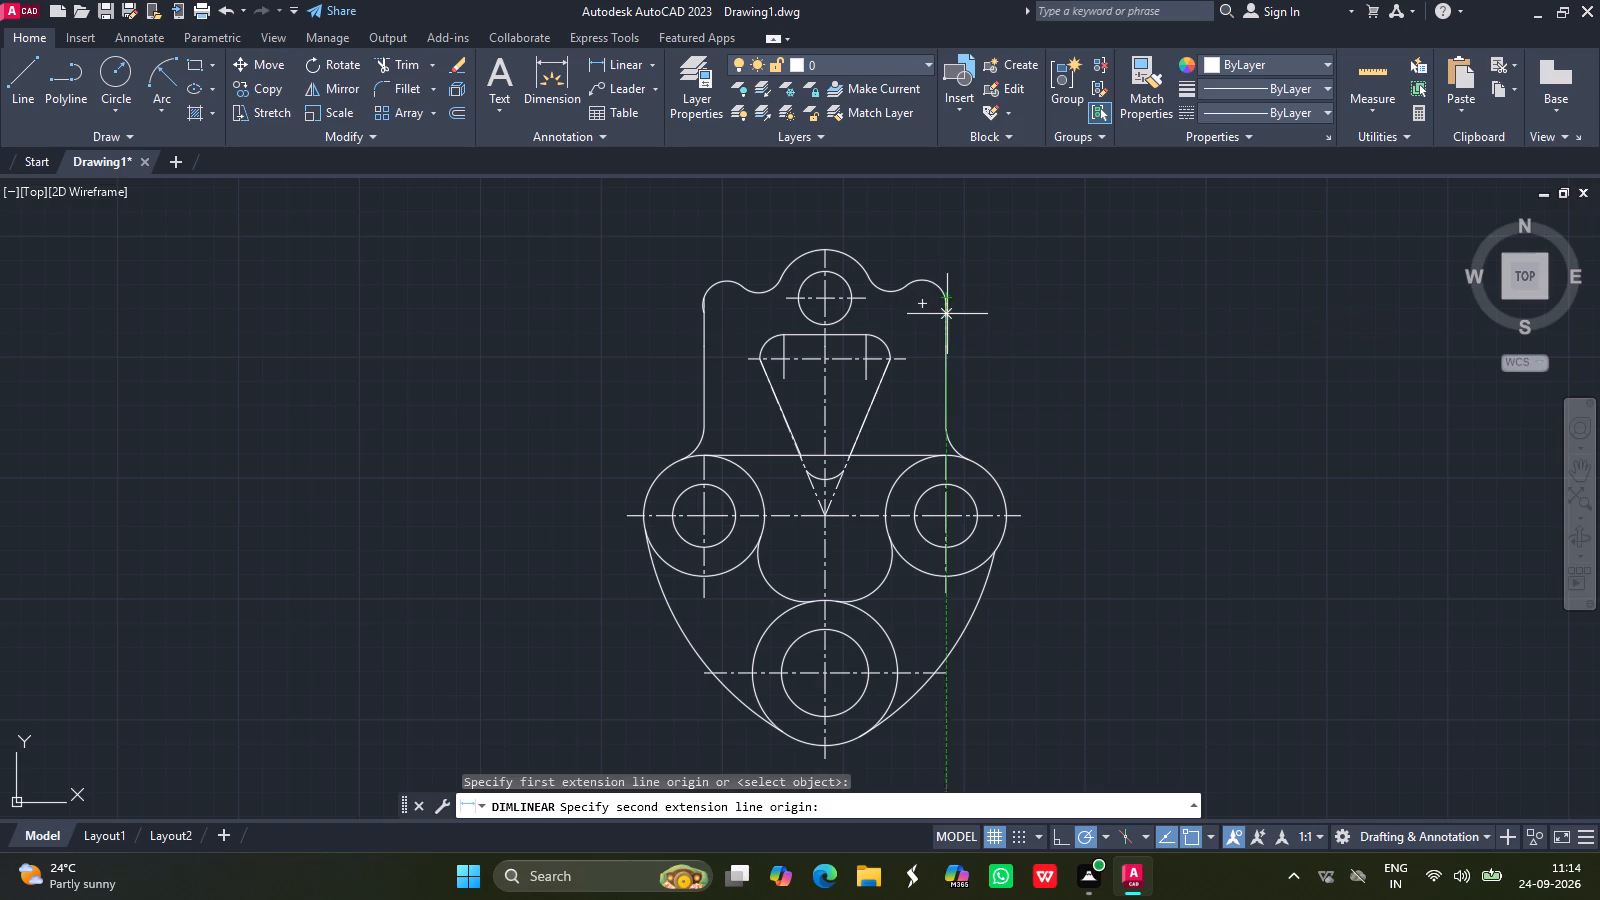
{"action": "left_click_drag", "start_coordinate": [947, 320], "coordinate": [947, 343]}
{"action": "left_click_drag", "start_coordinate": [947, 343], "coordinate": [976, 342]}
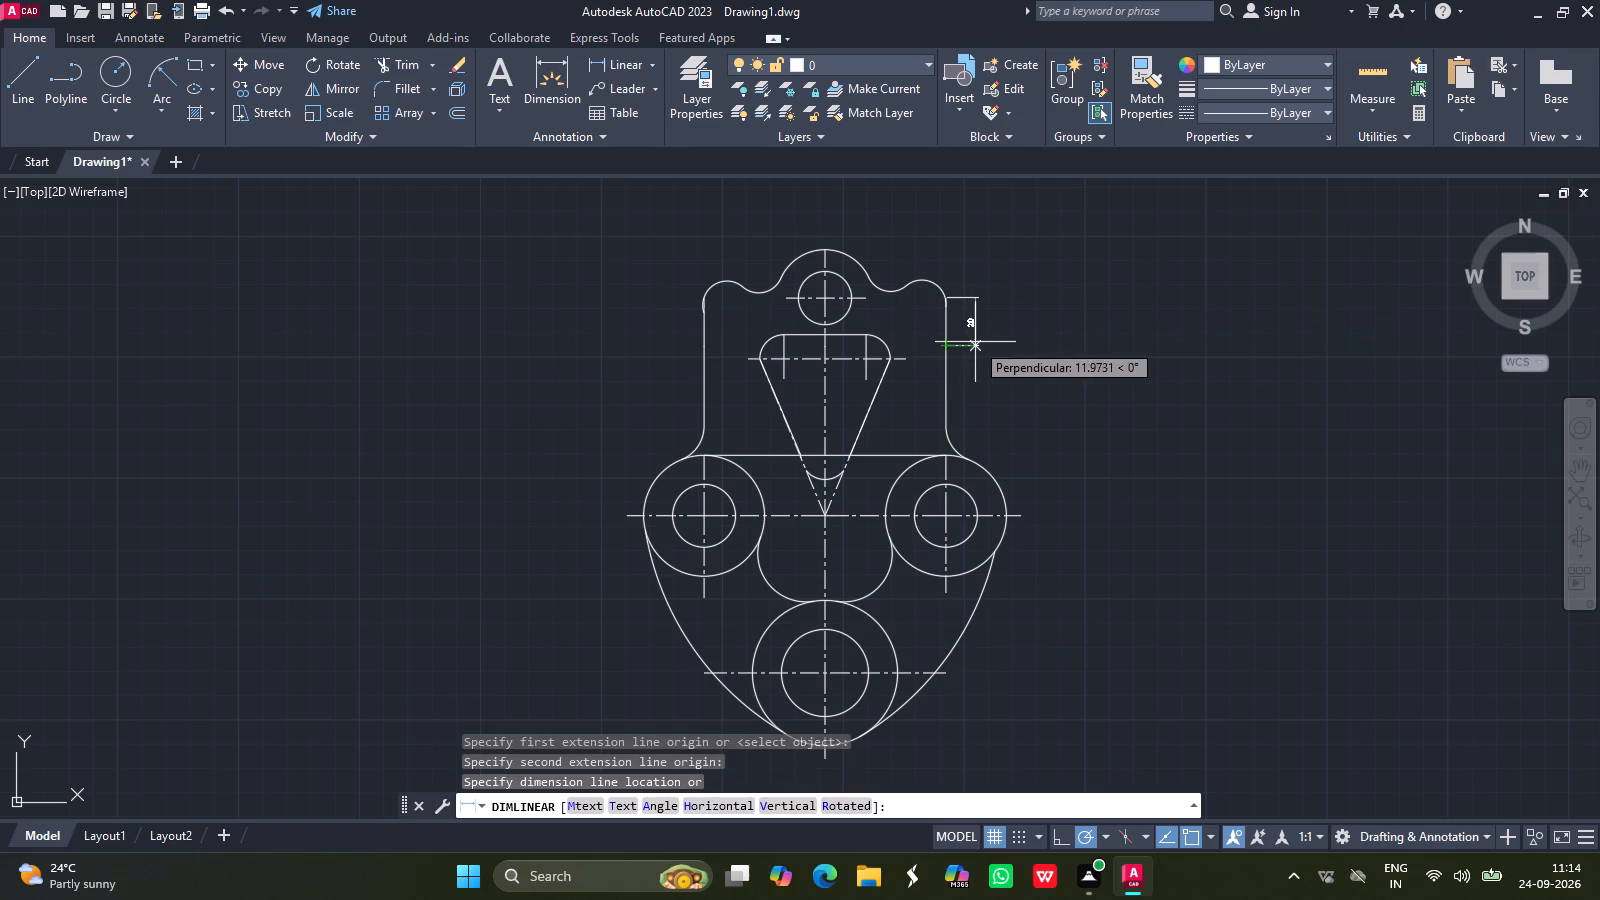
{"action": "left_click", "coordinate": [976, 342]}
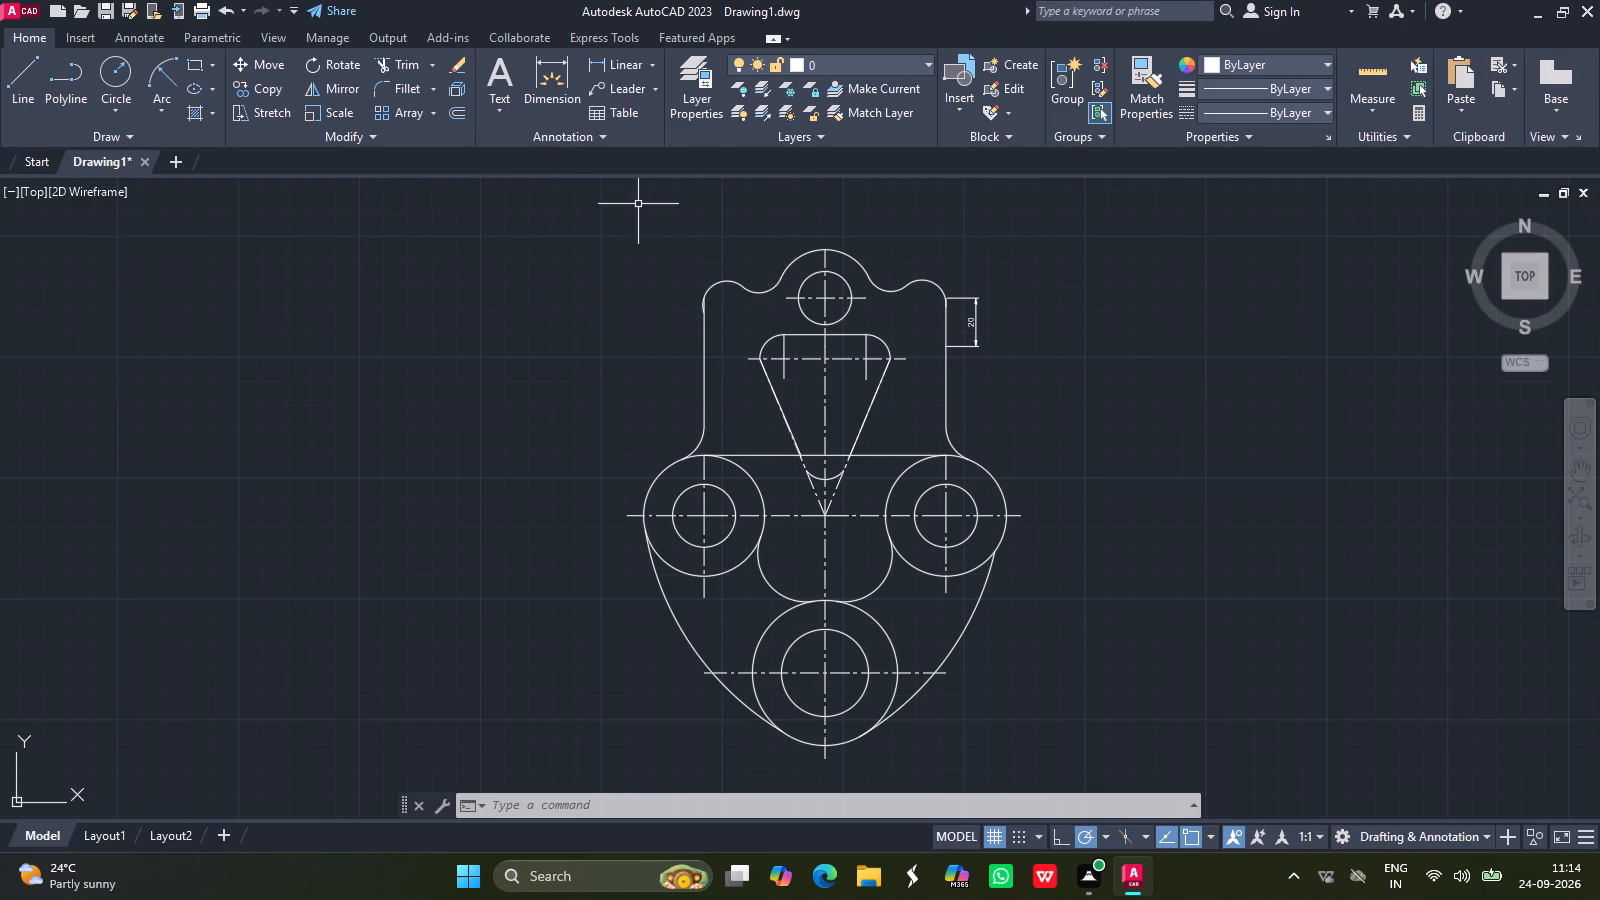
Add a vertical linear dimension from that right-edge point down to the centre of the right-hand circles, placed outside the part.
{"action": "left_click", "coordinate": [619, 68]}
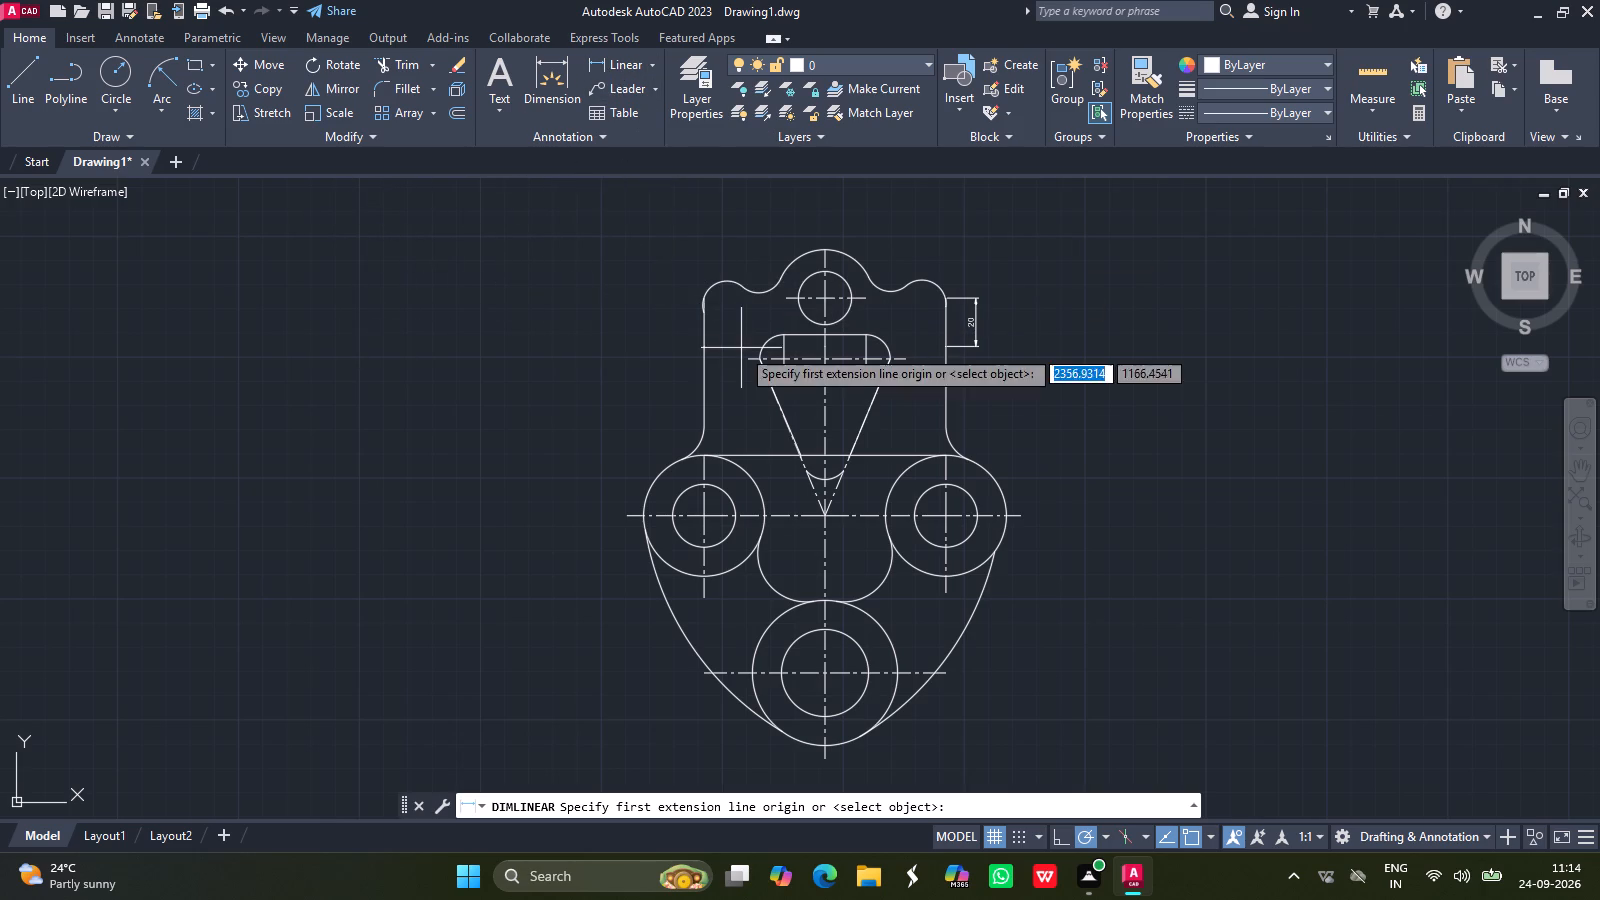
{"action": "left_click_drag", "start_coordinate": [948, 347], "coordinate": [937, 444]}
{"action": "left_click_drag", "start_coordinate": [947, 516], "coordinate": [1023, 505]}
{"action": "left_click_drag", "start_coordinate": [1023, 505], "coordinate": [642, 353]}
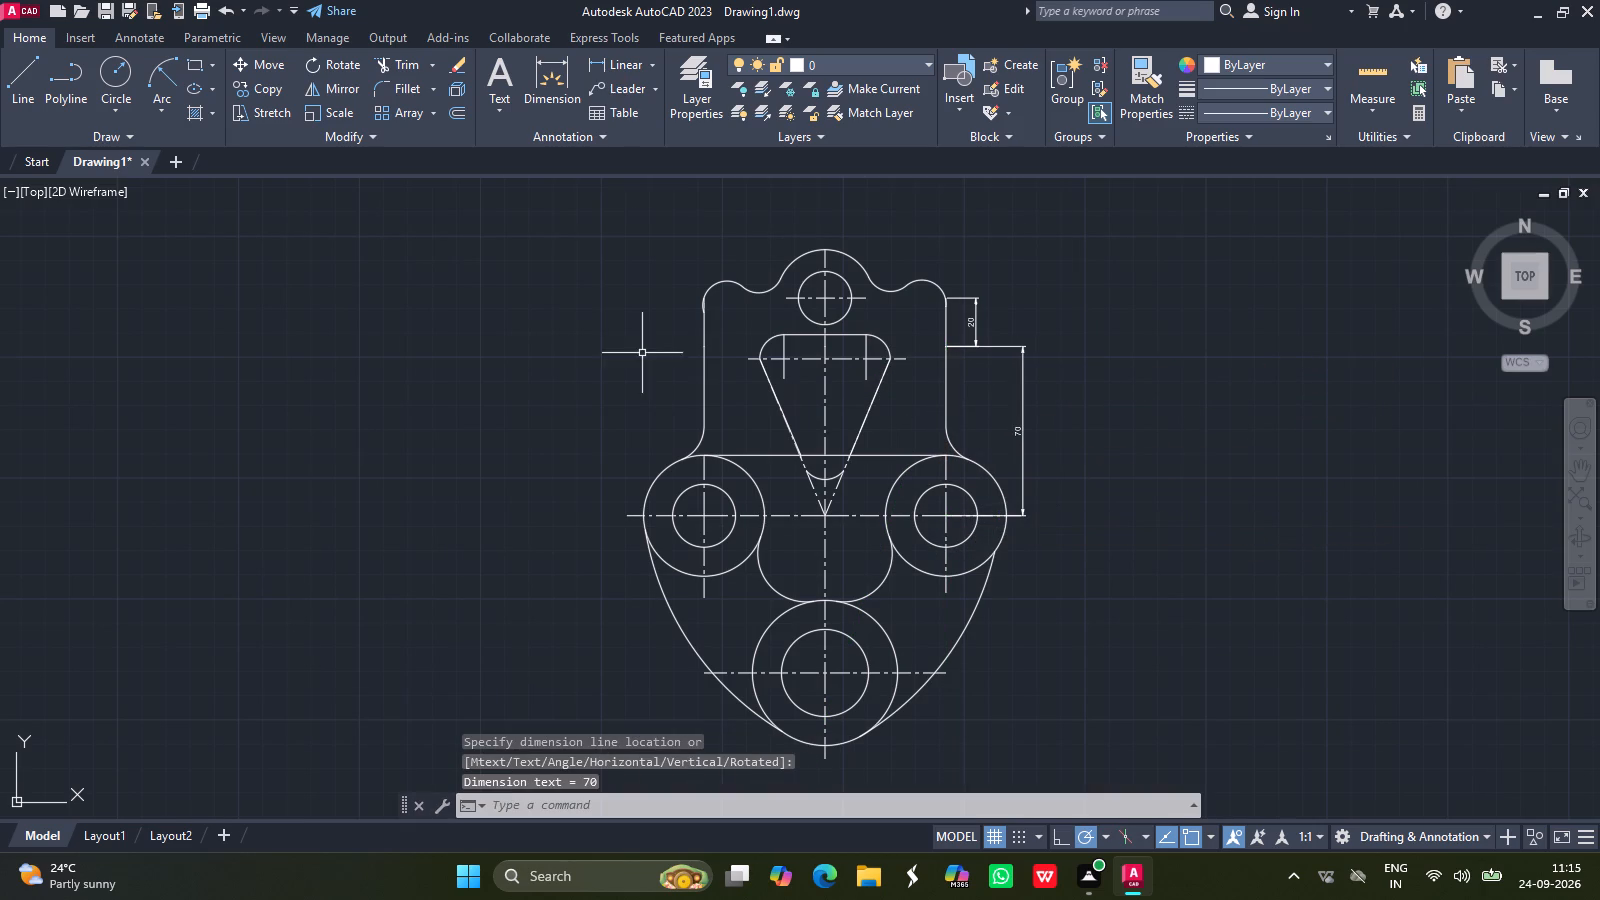
Add a vertical linear dimension from the right-hand circles' centre to the bottom circles' centre, aligned below the previous dimension.
{"action": "left_click", "coordinate": [610, 63]}
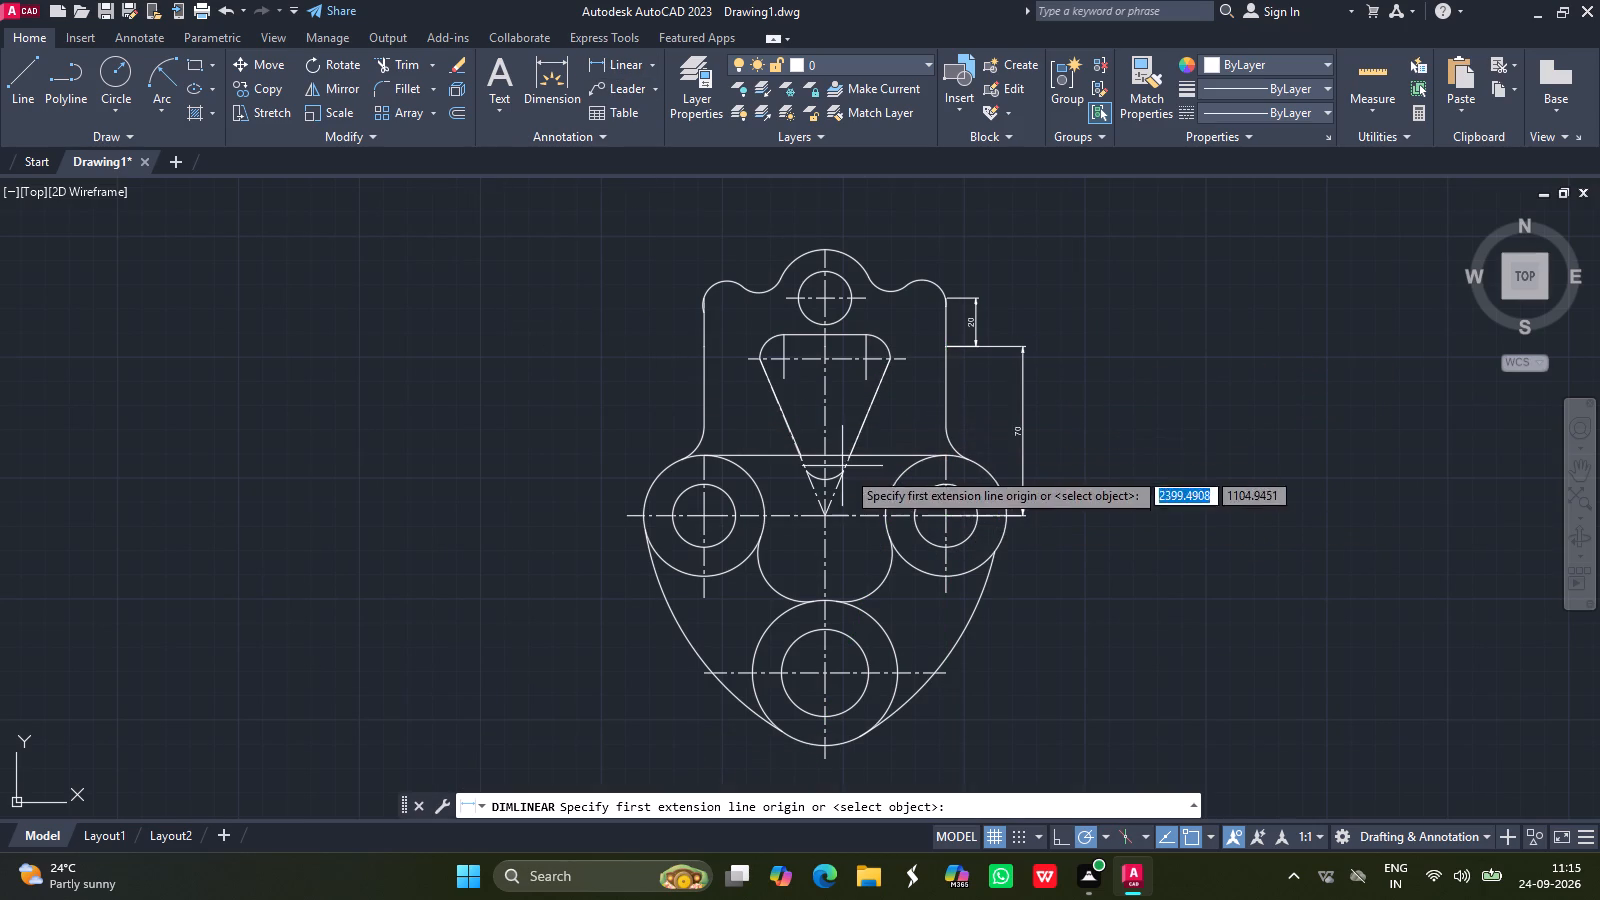
{"action": "left_click_drag", "start_coordinate": [947, 514], "coordinate": [948, 705]}
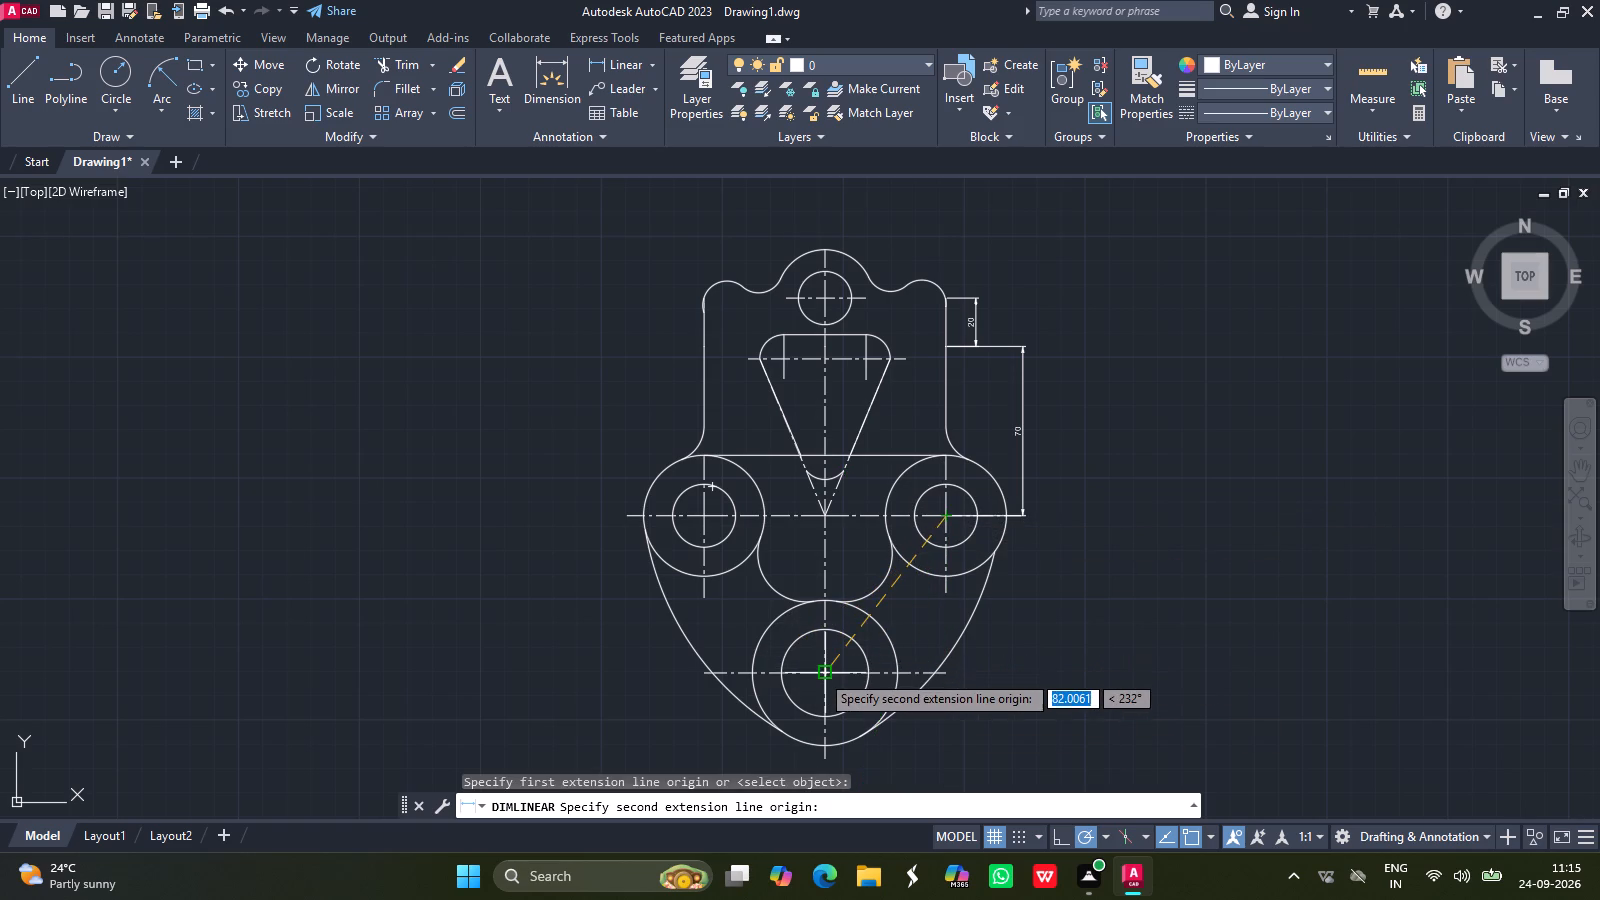
{"action": "left_click_drag", "start_coordinate": [824, 674], "coordinate": [1028, 656]}
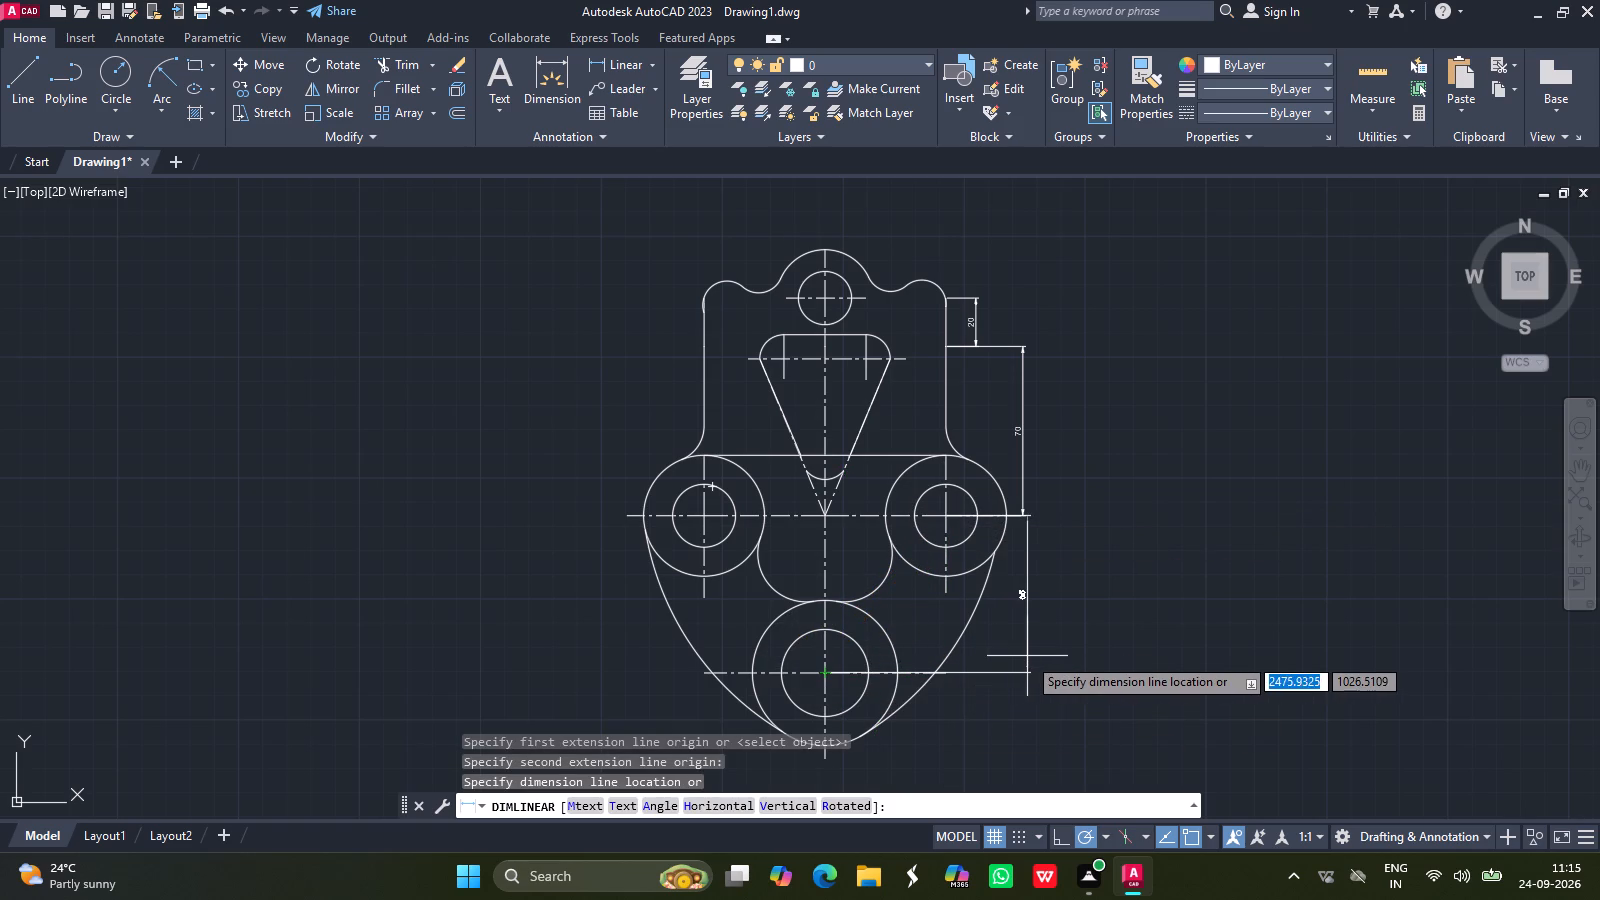
{"action": "left_click_drag", "start_coordinate": [1028, 656], "coordinate": [1024, 655]}
{"action": "left_click", "coordinate": [1024, 655]}
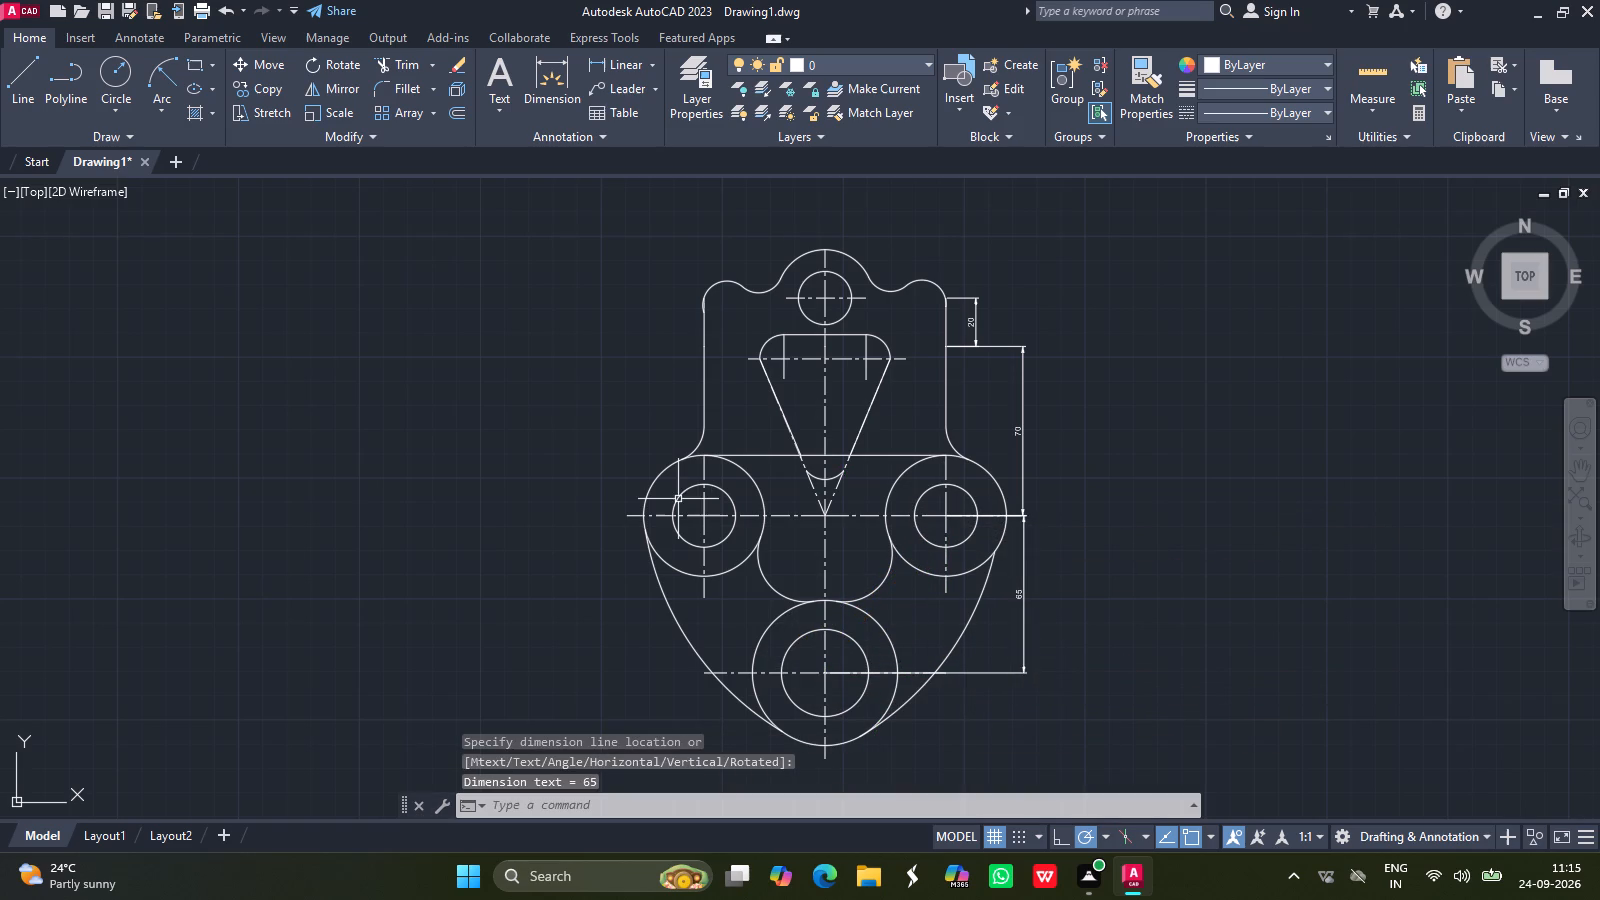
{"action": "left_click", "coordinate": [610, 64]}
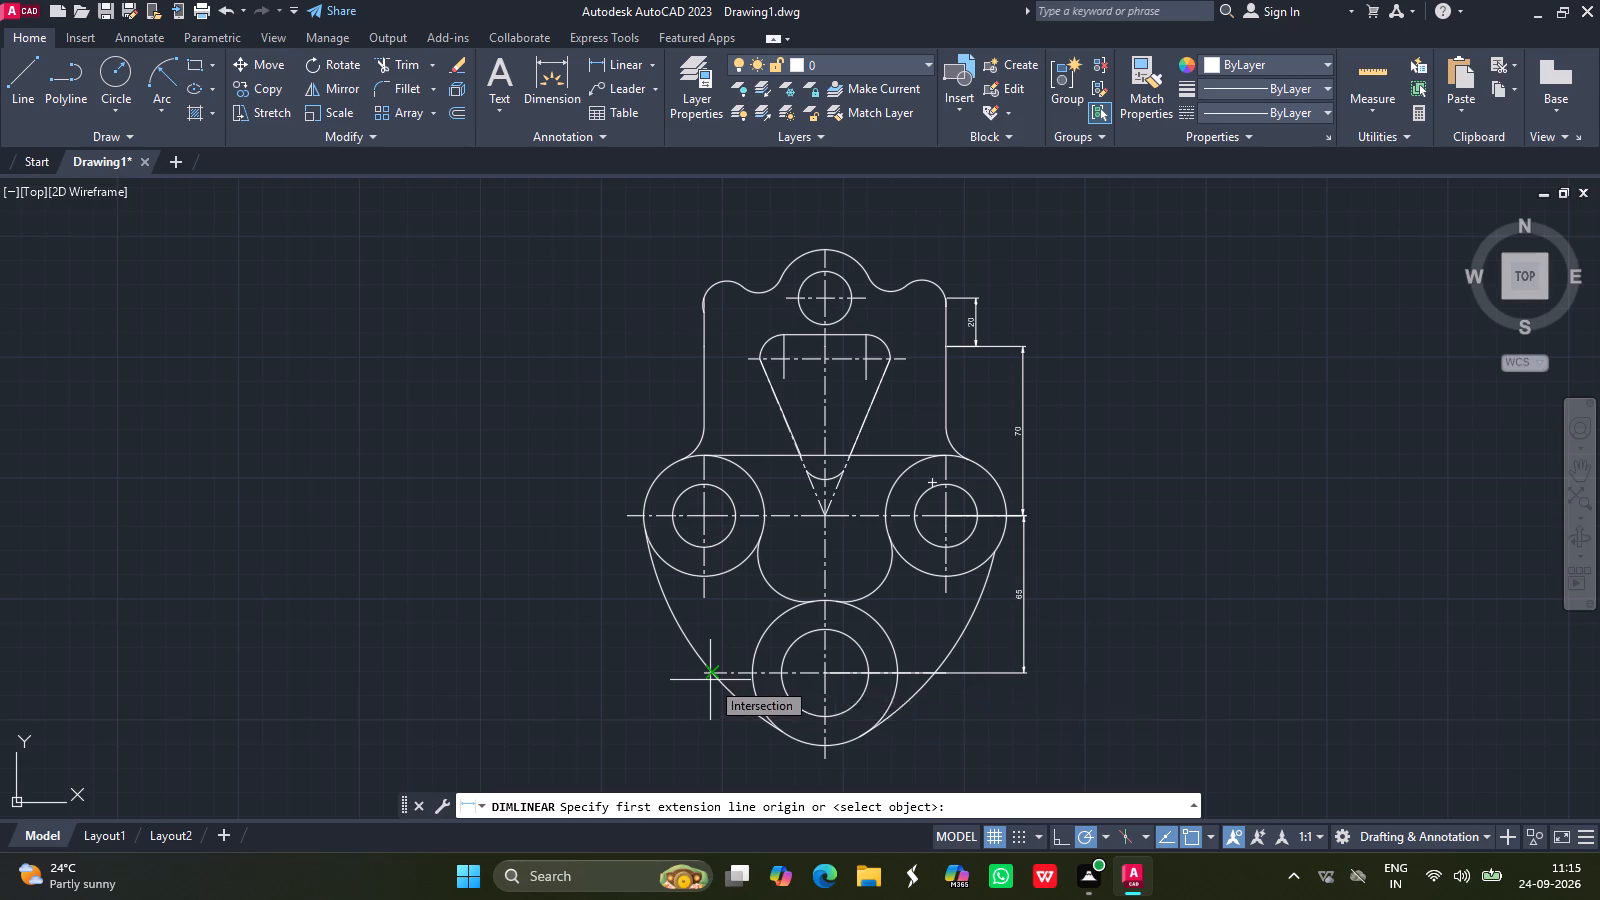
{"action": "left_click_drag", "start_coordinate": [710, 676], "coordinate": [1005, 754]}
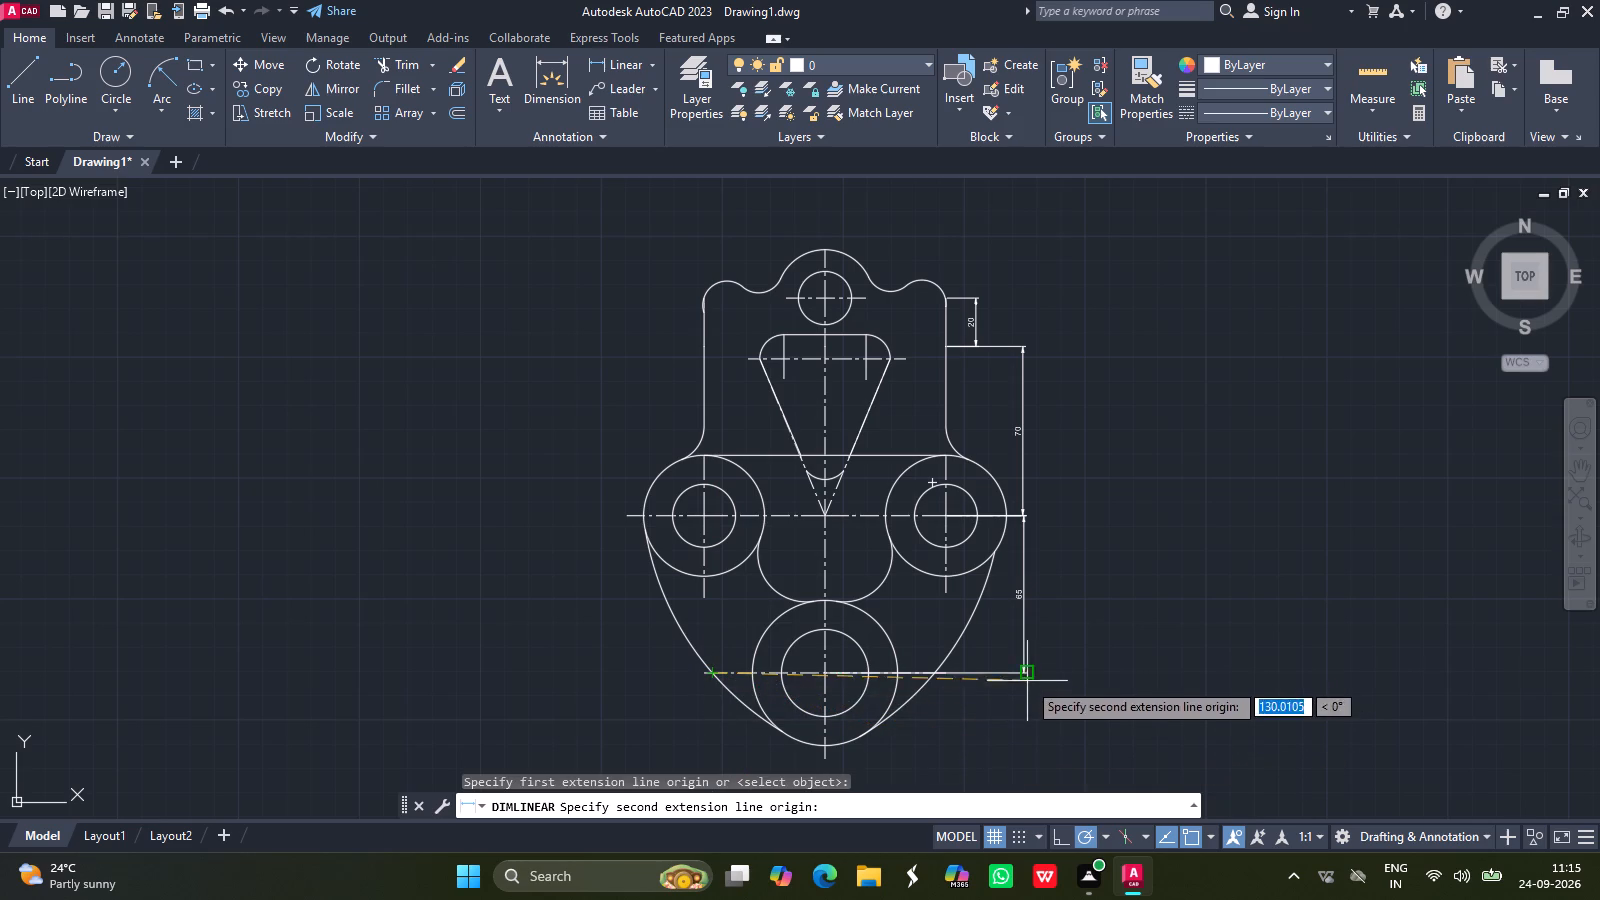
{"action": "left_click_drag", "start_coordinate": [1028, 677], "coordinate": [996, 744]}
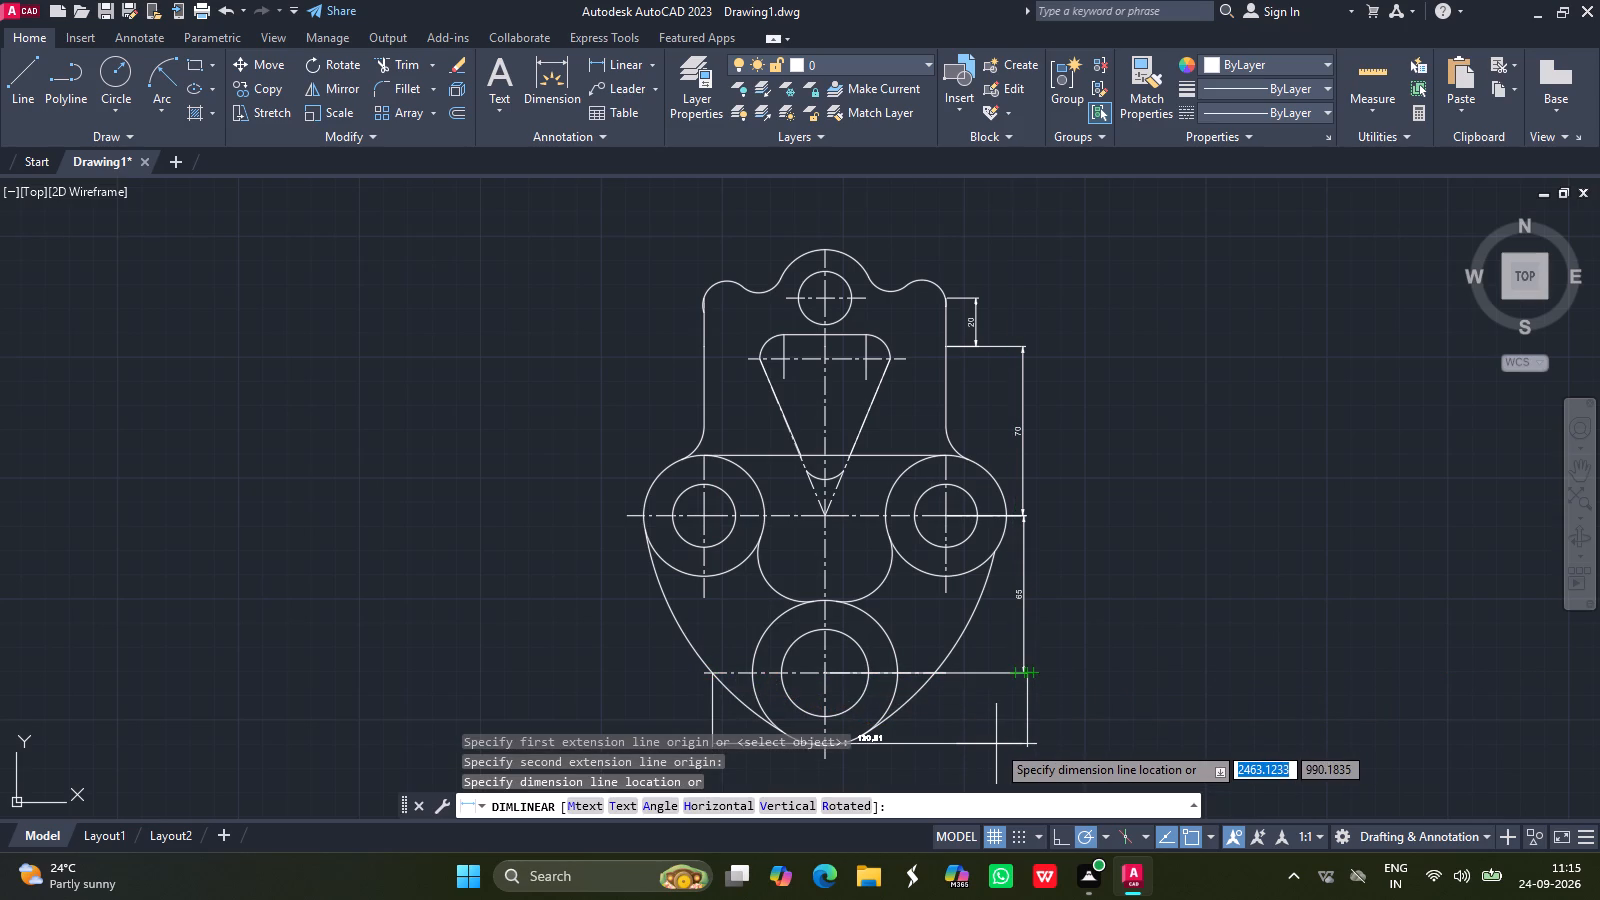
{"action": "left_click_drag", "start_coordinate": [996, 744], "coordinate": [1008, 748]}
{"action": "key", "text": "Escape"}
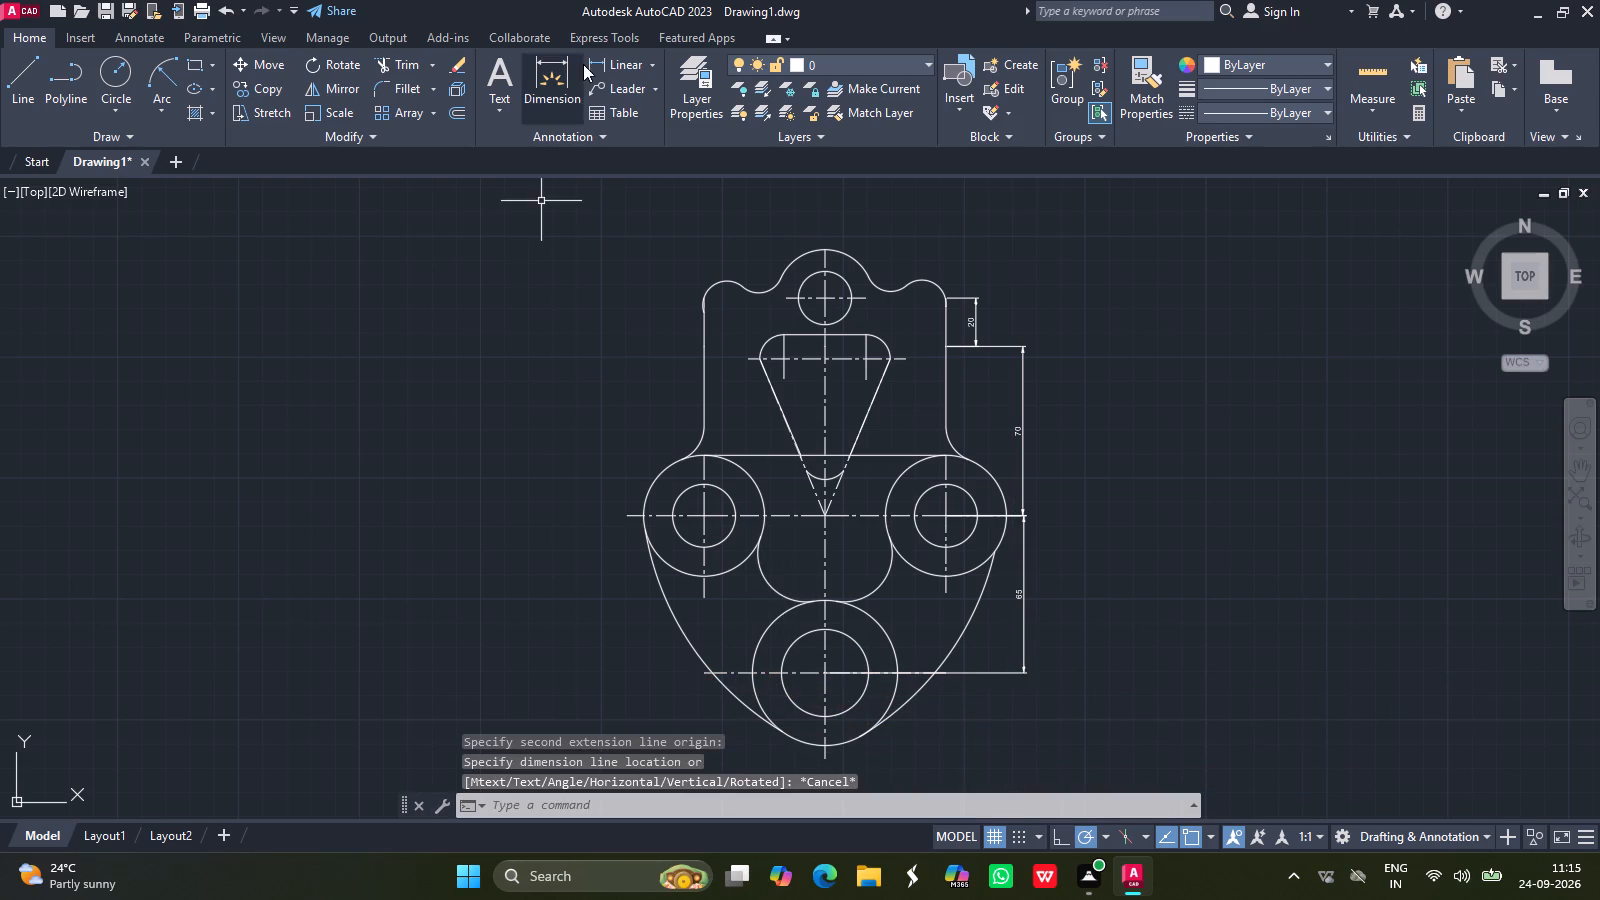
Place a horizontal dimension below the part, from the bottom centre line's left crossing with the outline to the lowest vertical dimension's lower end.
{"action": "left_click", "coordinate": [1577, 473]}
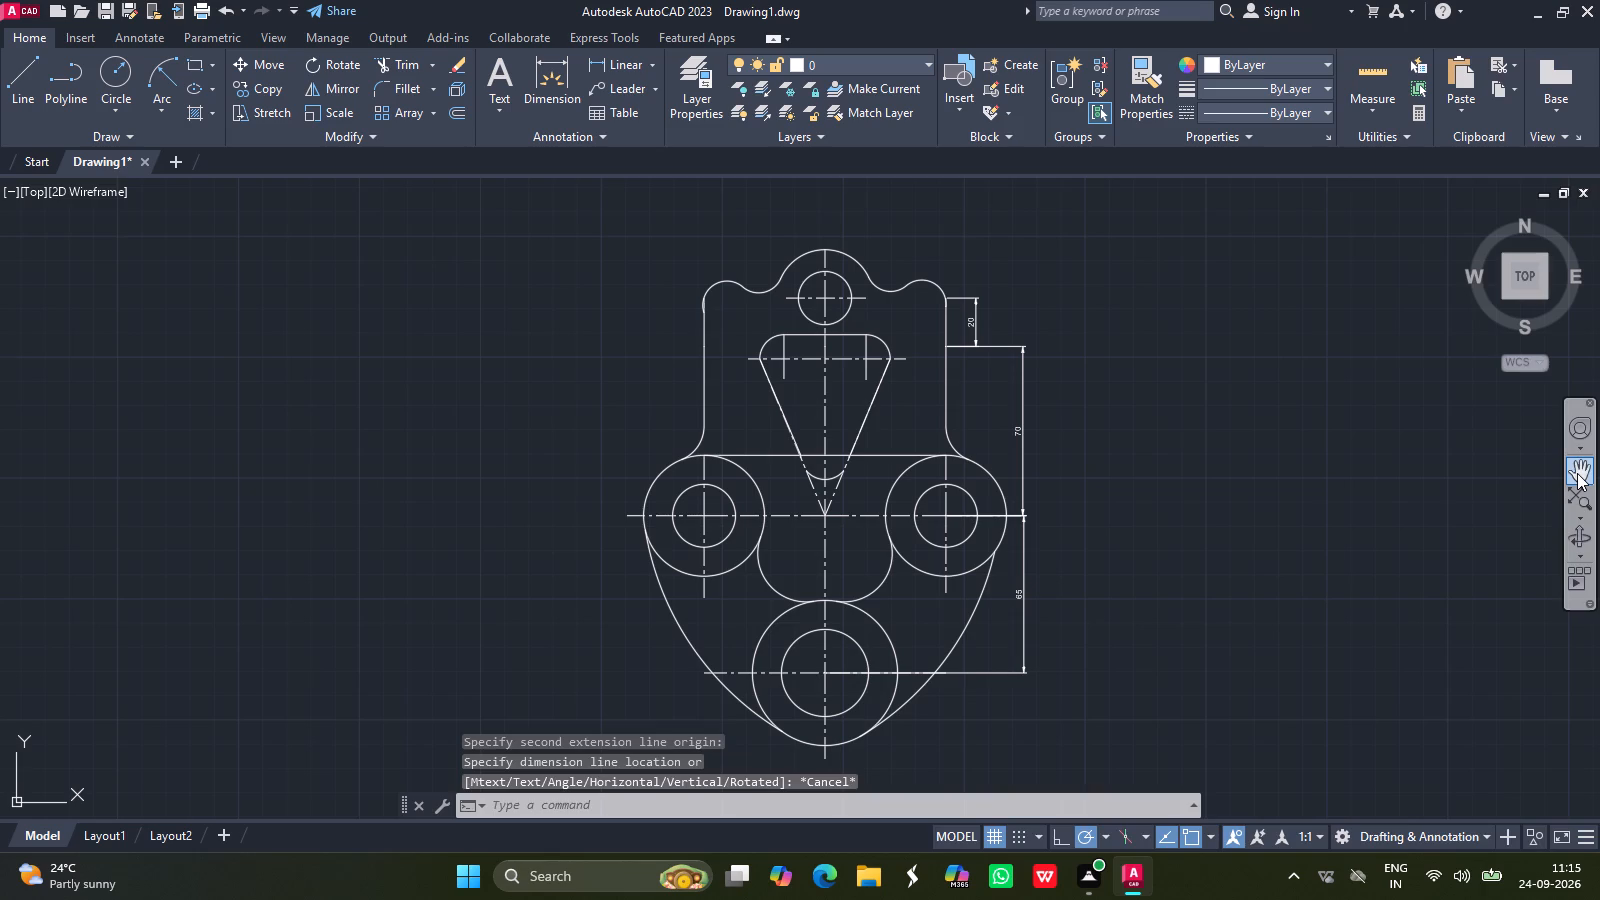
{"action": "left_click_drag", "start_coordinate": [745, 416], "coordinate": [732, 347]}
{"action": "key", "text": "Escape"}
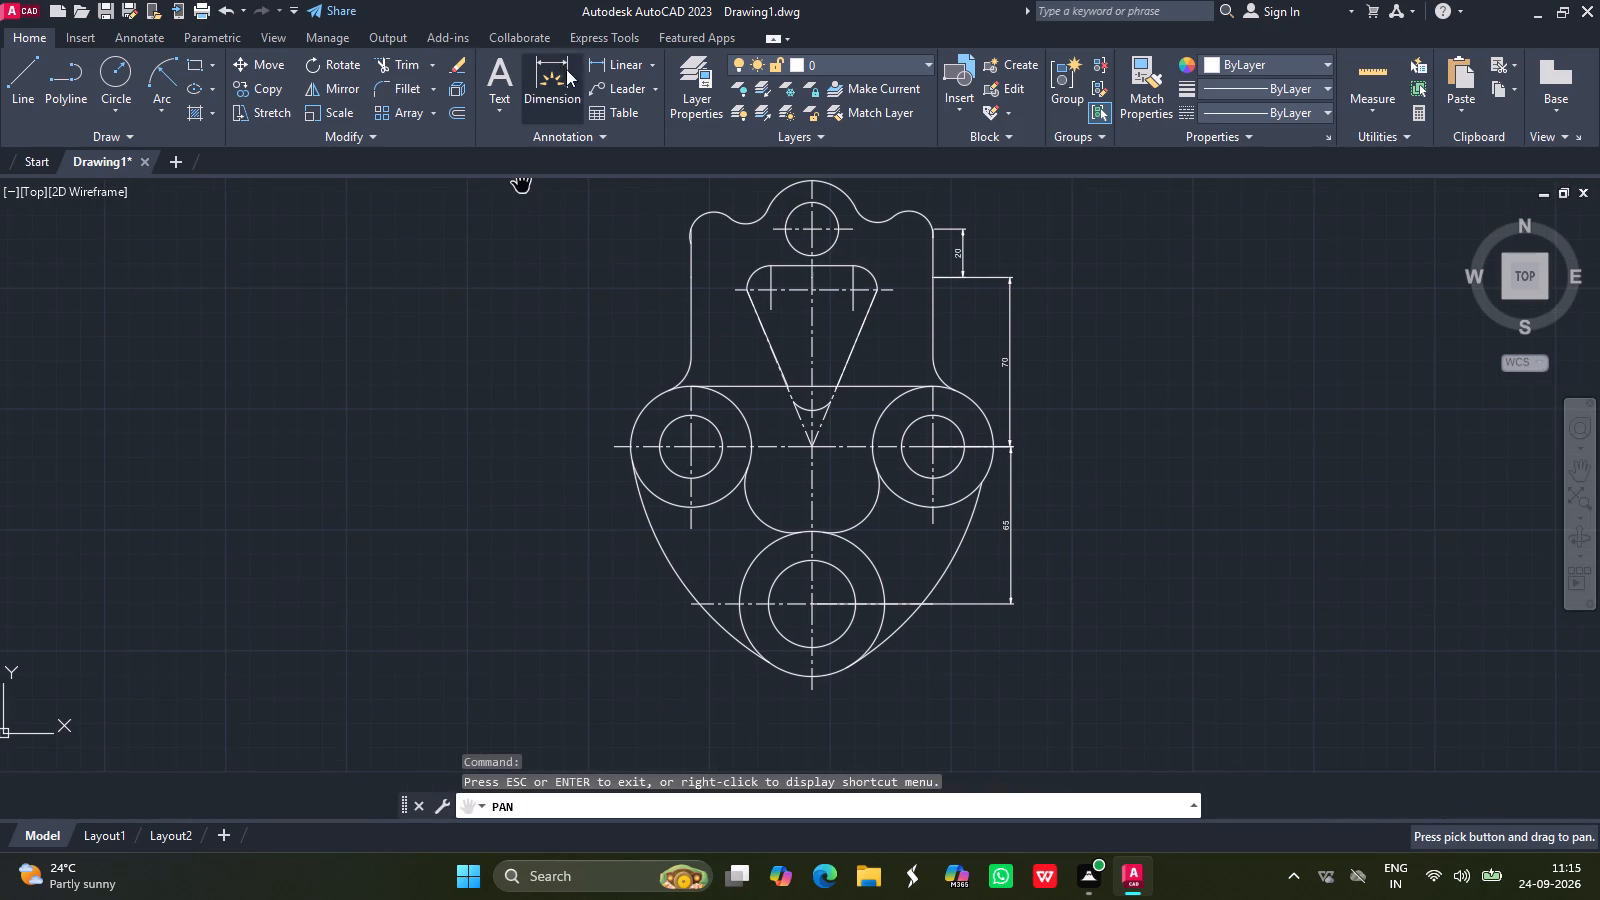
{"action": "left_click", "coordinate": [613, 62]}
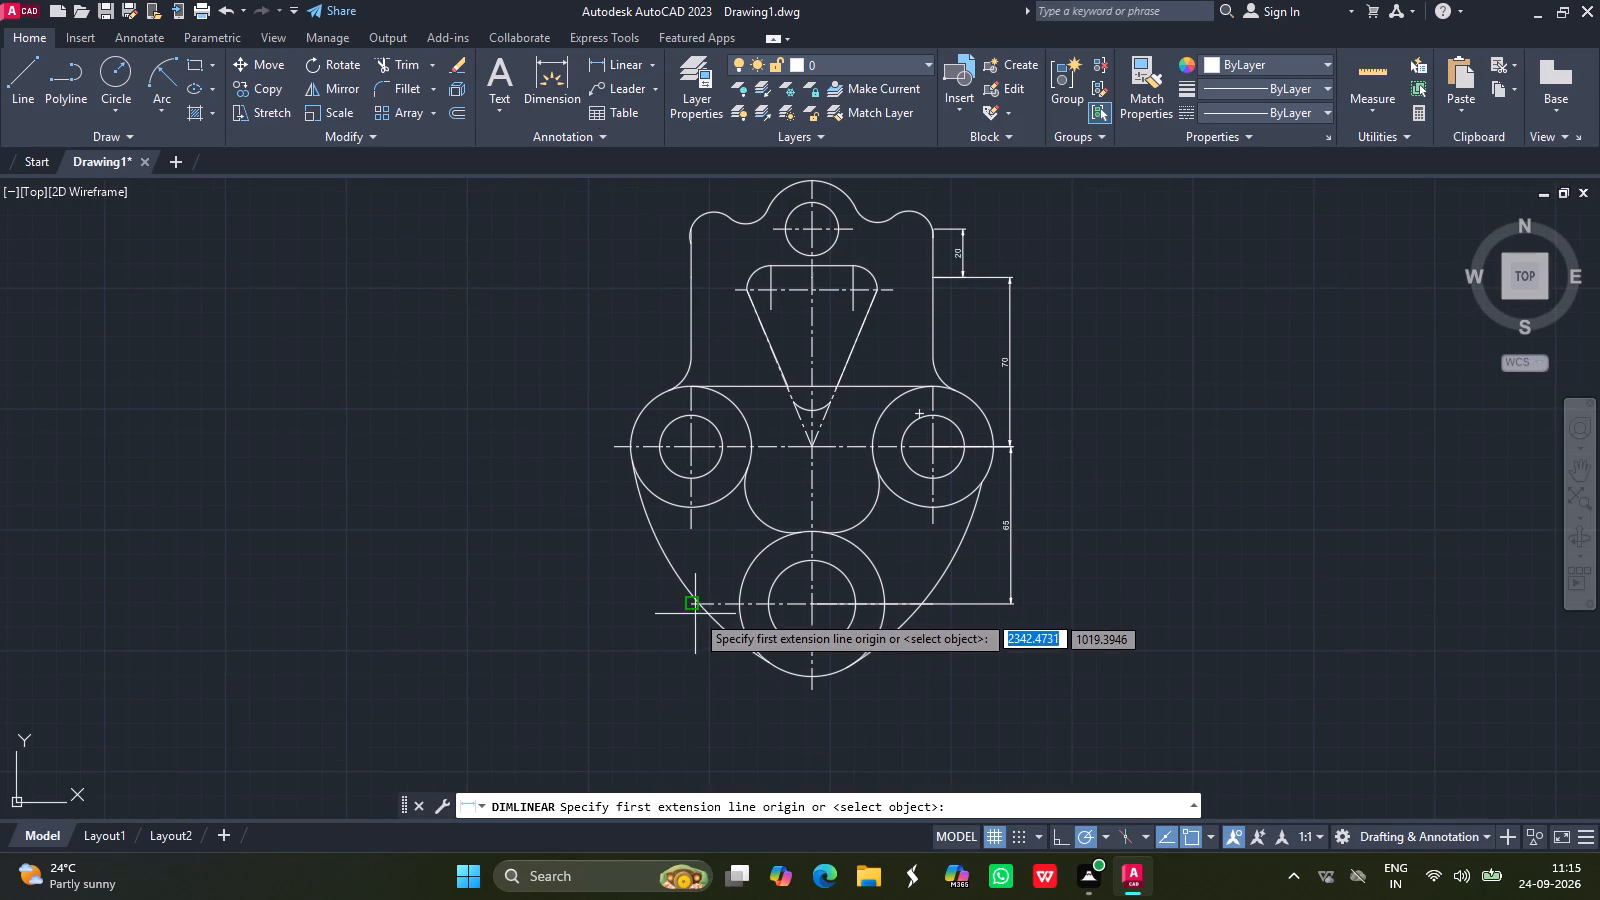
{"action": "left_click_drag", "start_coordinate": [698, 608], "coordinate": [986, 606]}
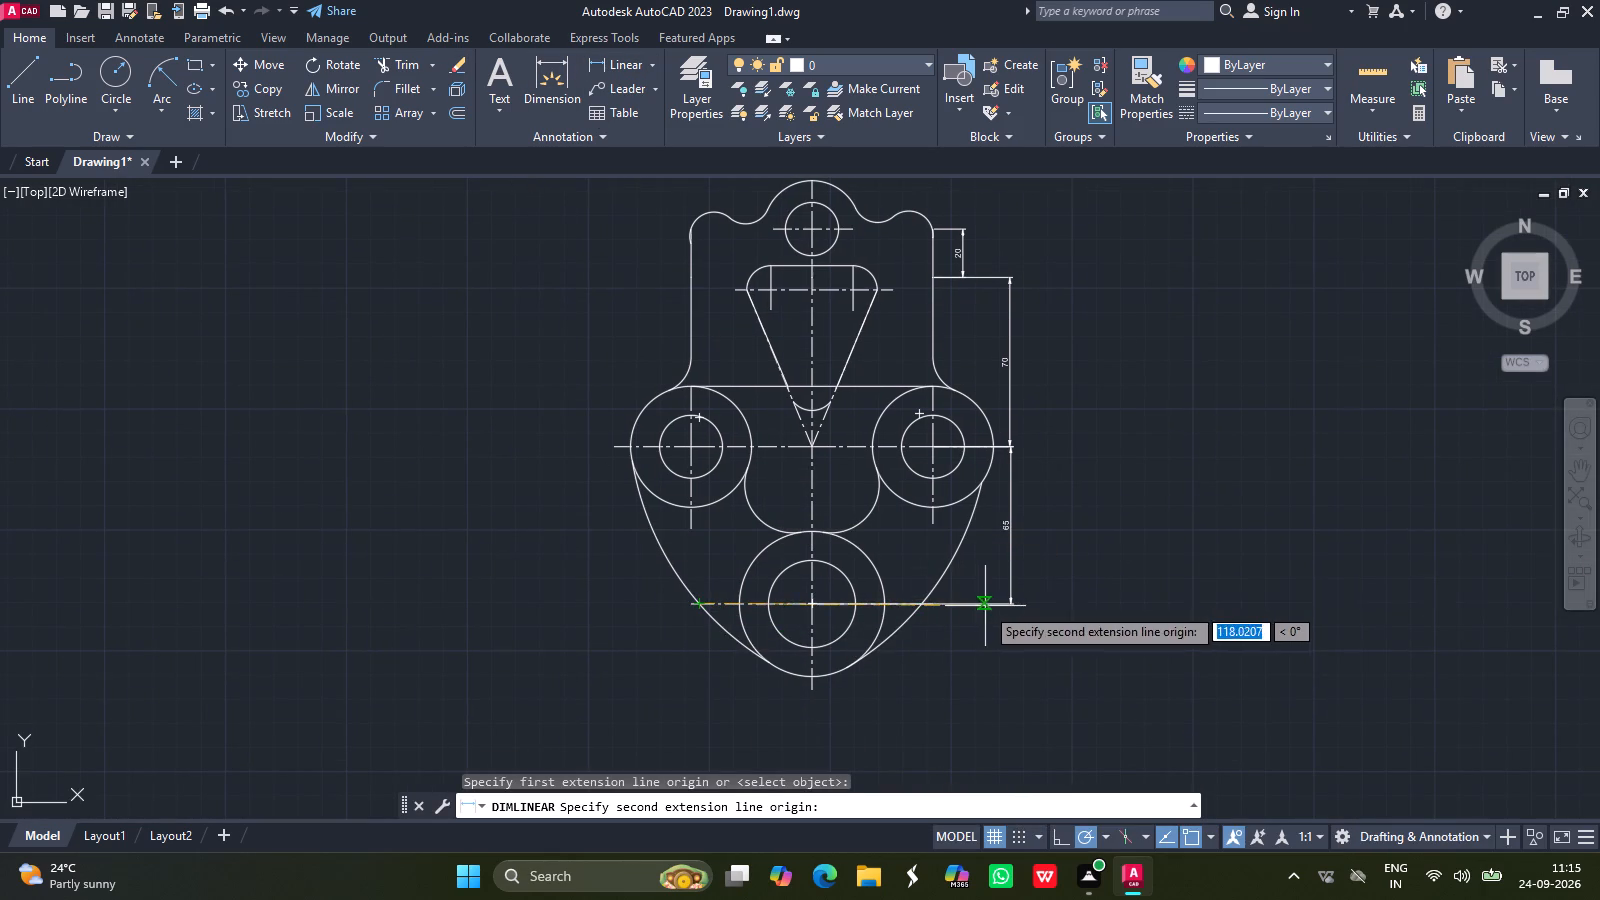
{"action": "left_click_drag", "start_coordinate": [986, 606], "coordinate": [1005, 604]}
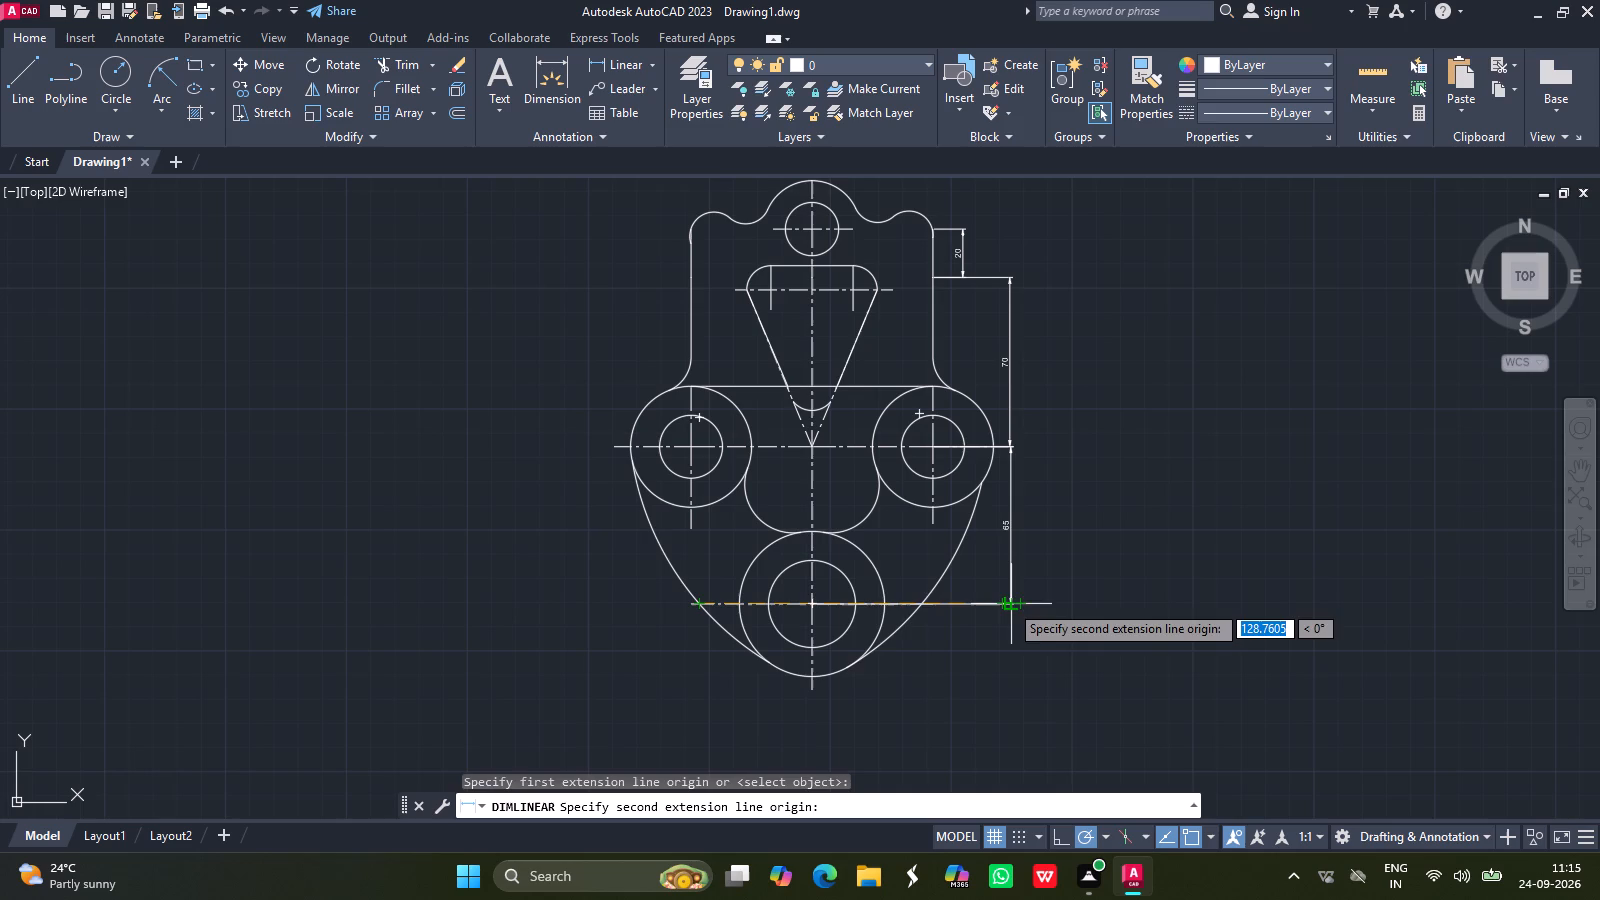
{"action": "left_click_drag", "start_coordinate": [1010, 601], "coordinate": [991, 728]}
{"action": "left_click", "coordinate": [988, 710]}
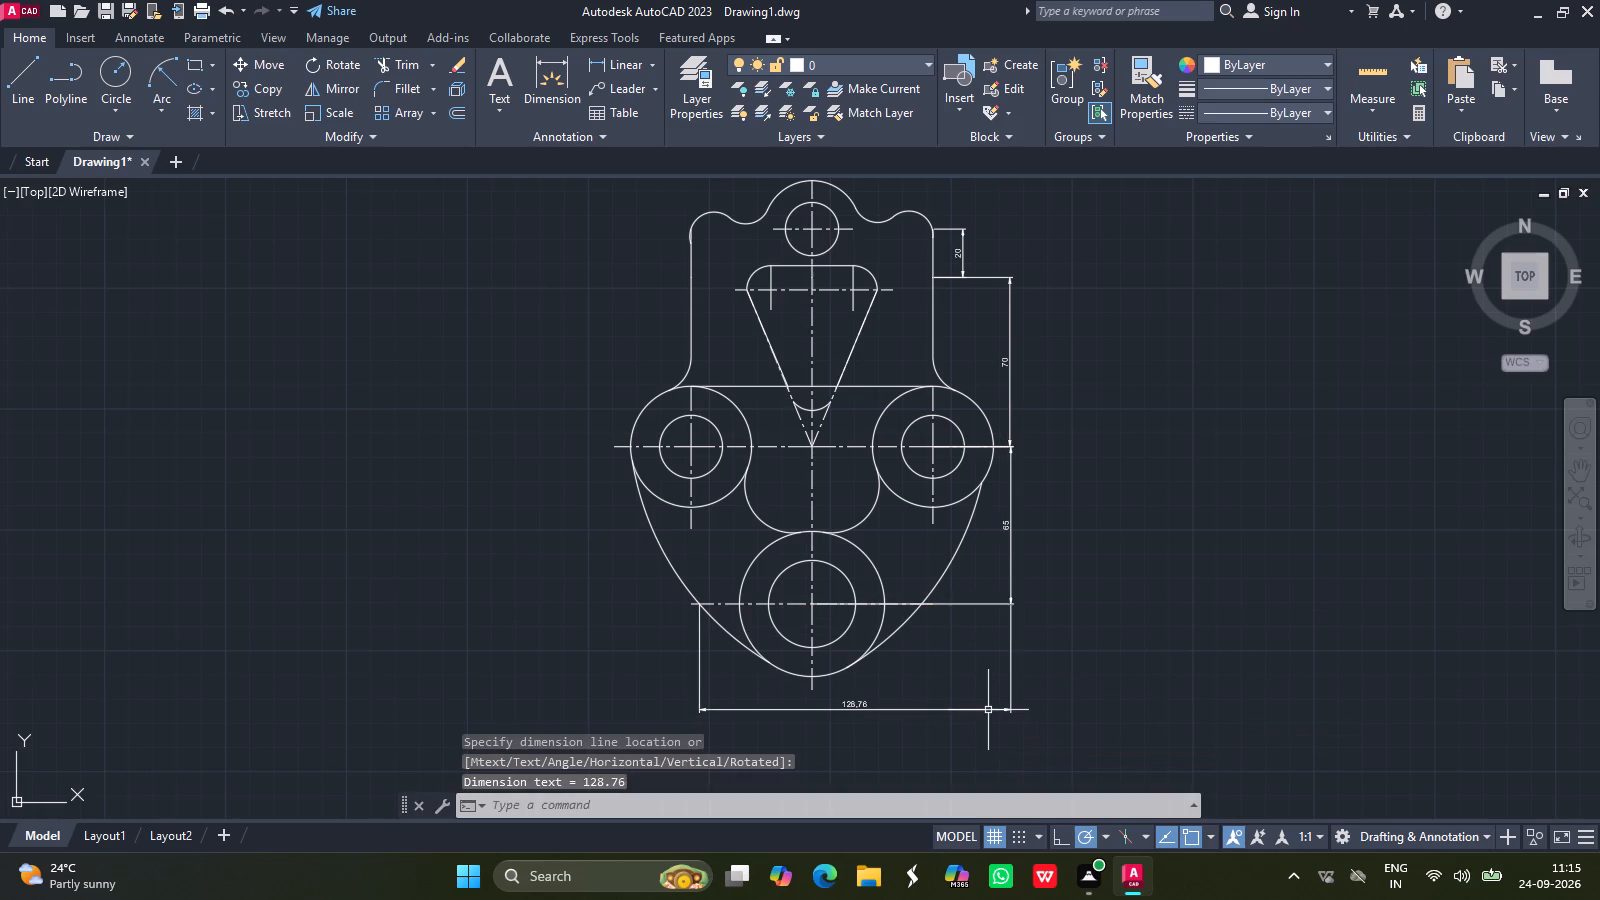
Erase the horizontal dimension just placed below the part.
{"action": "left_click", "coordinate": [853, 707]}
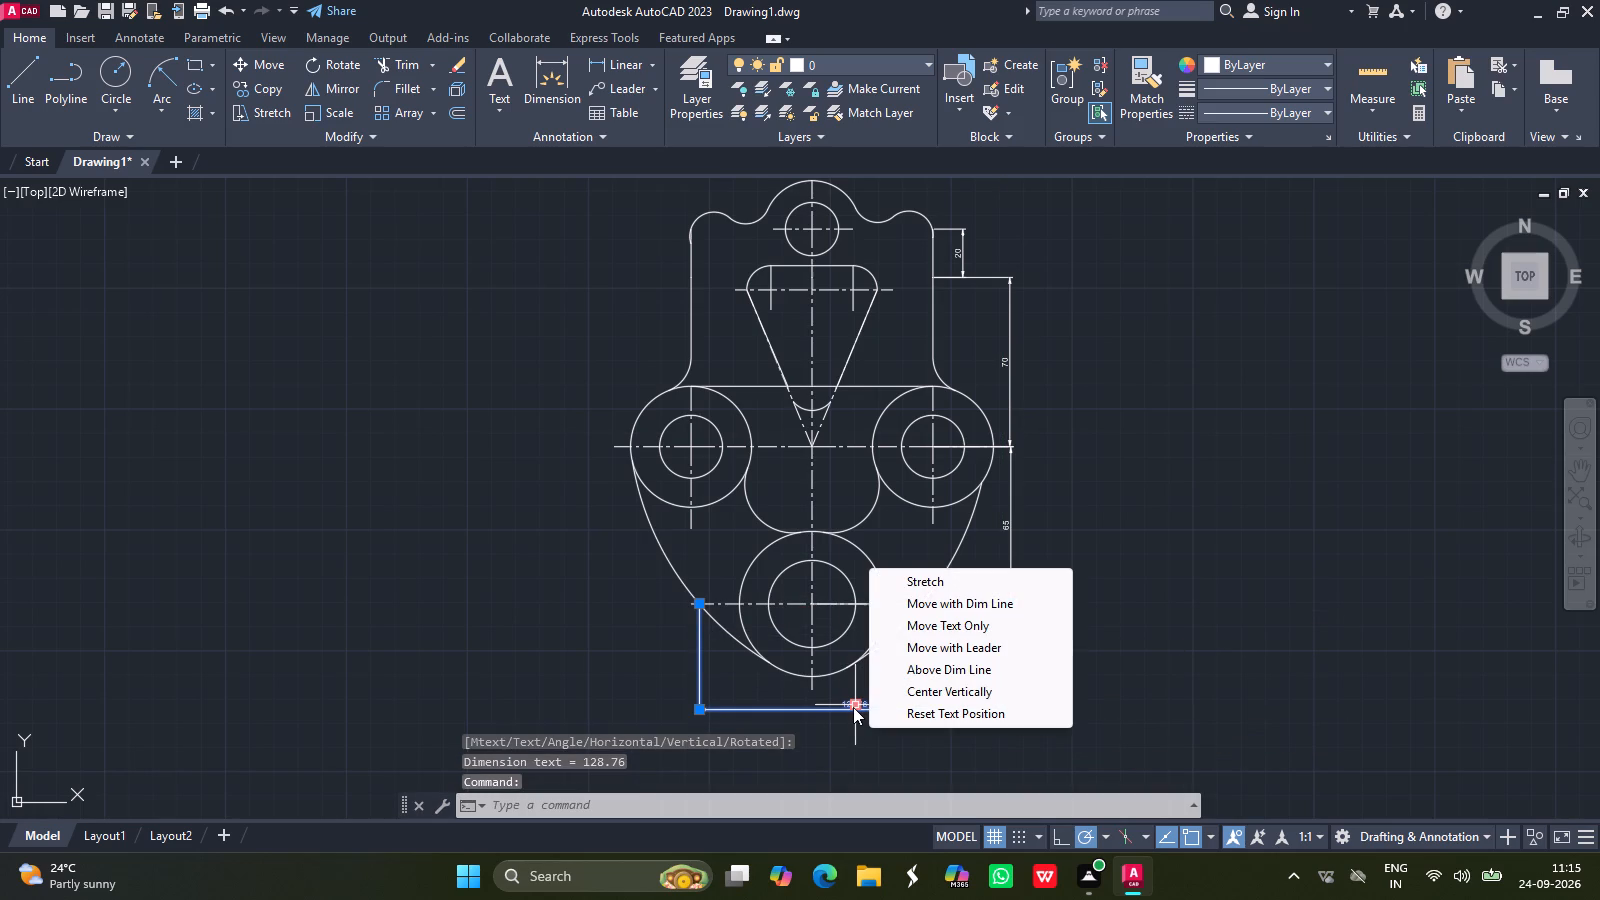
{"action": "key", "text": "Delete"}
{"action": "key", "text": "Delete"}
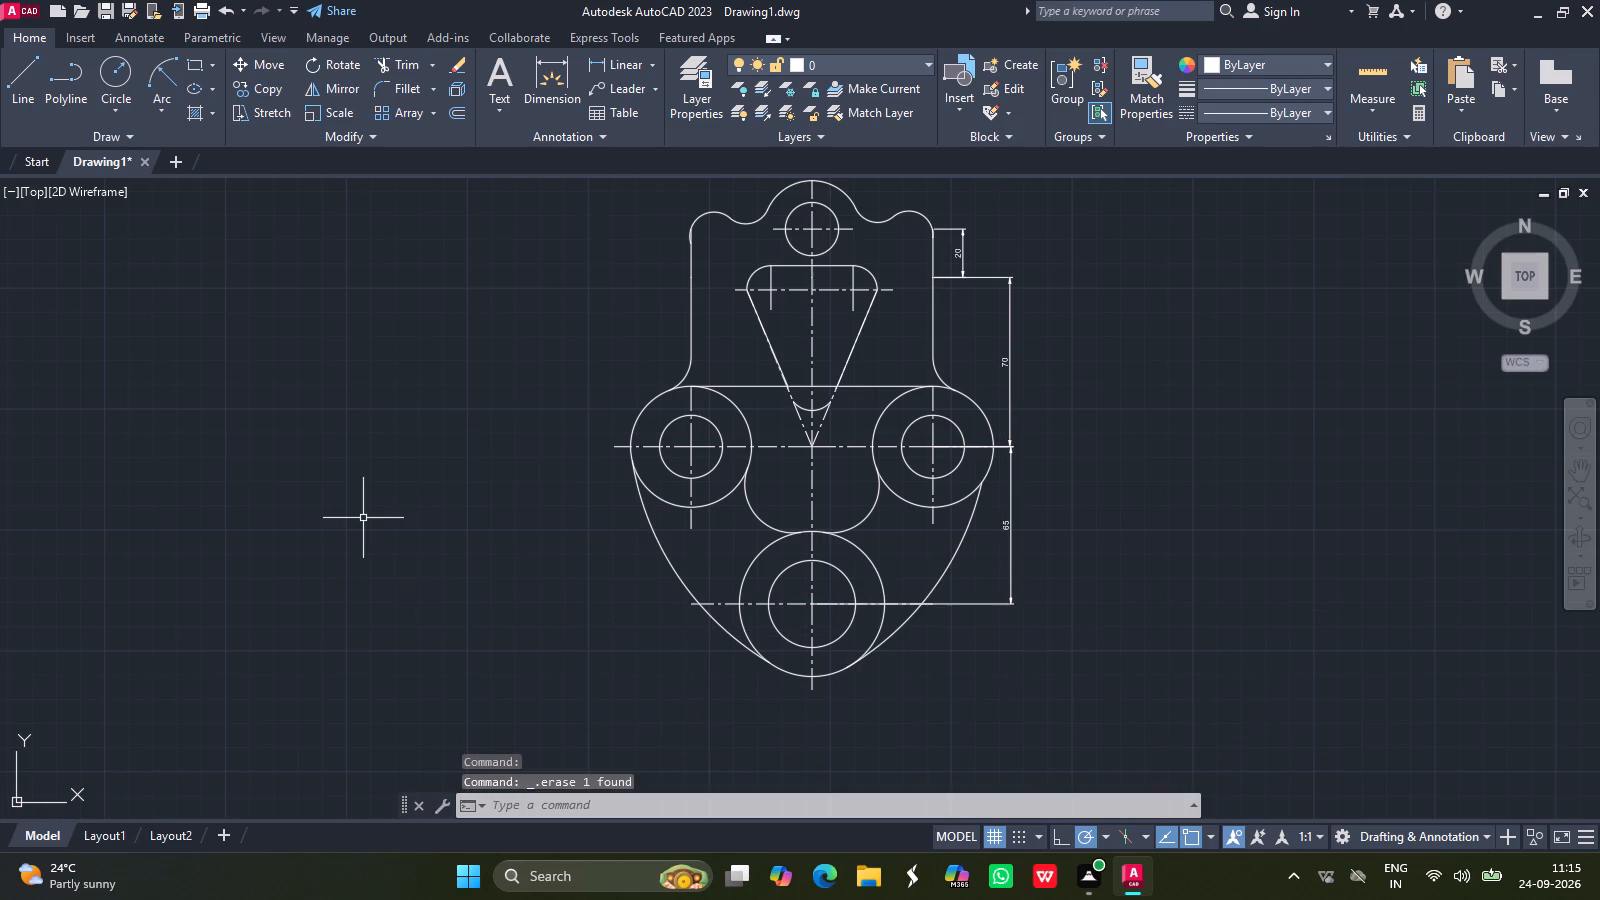
Add a horizontal linear dimension between the two ends of the bottom circles' horizontal centre line, placed below the part.
{"action": "left_click", "coordinate": [610, 68]}
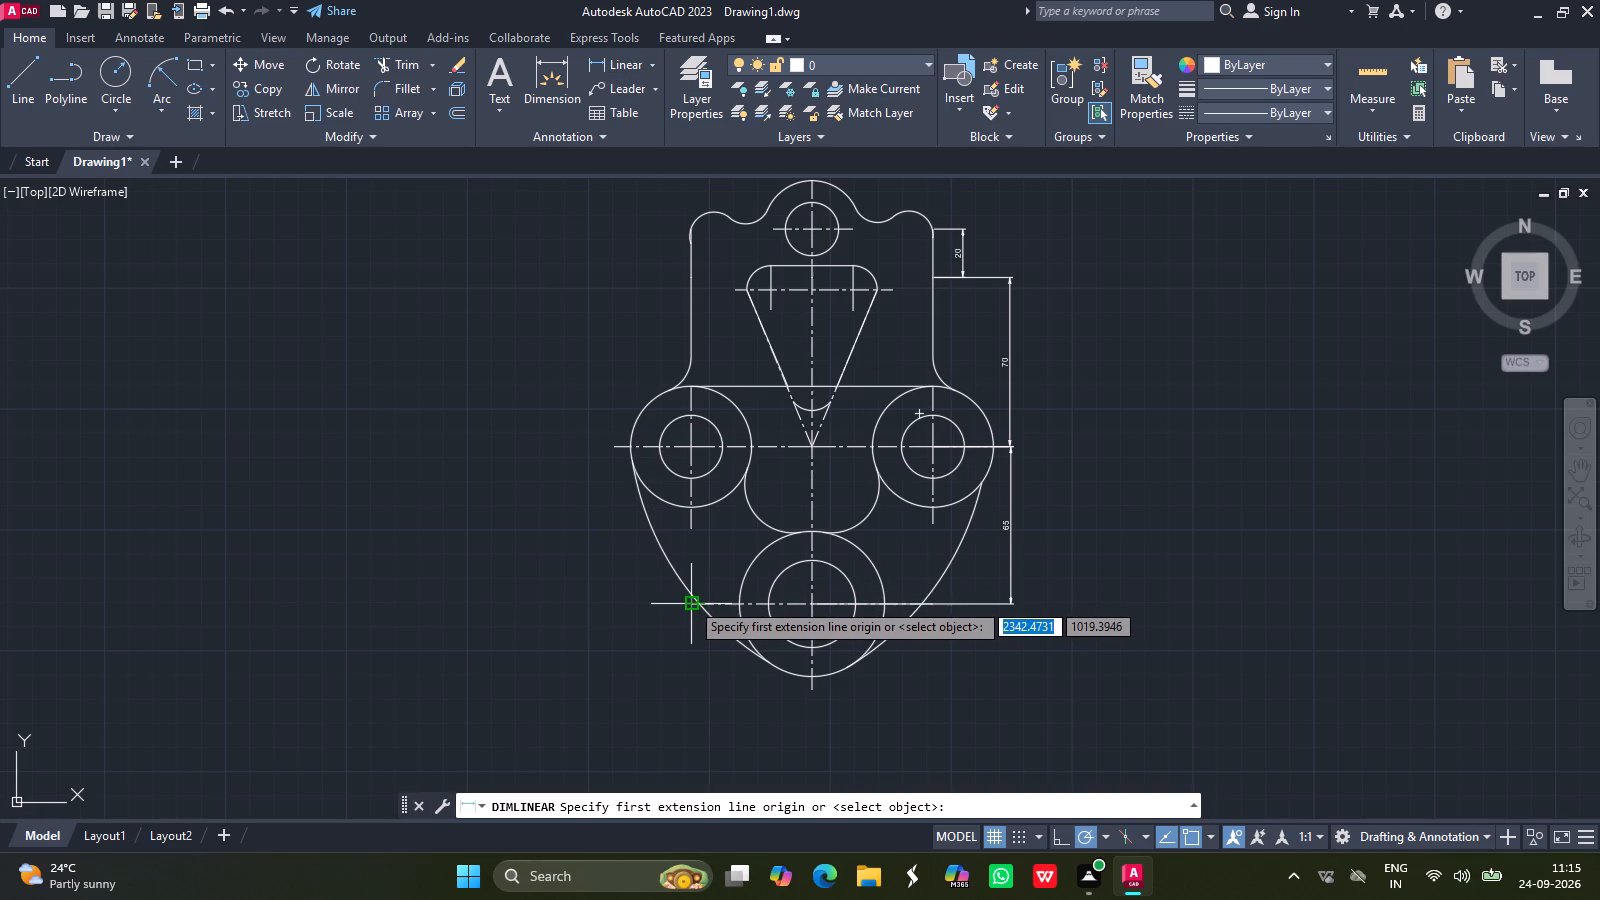
{"action": "left_click", "coordinate": [690, 601]}
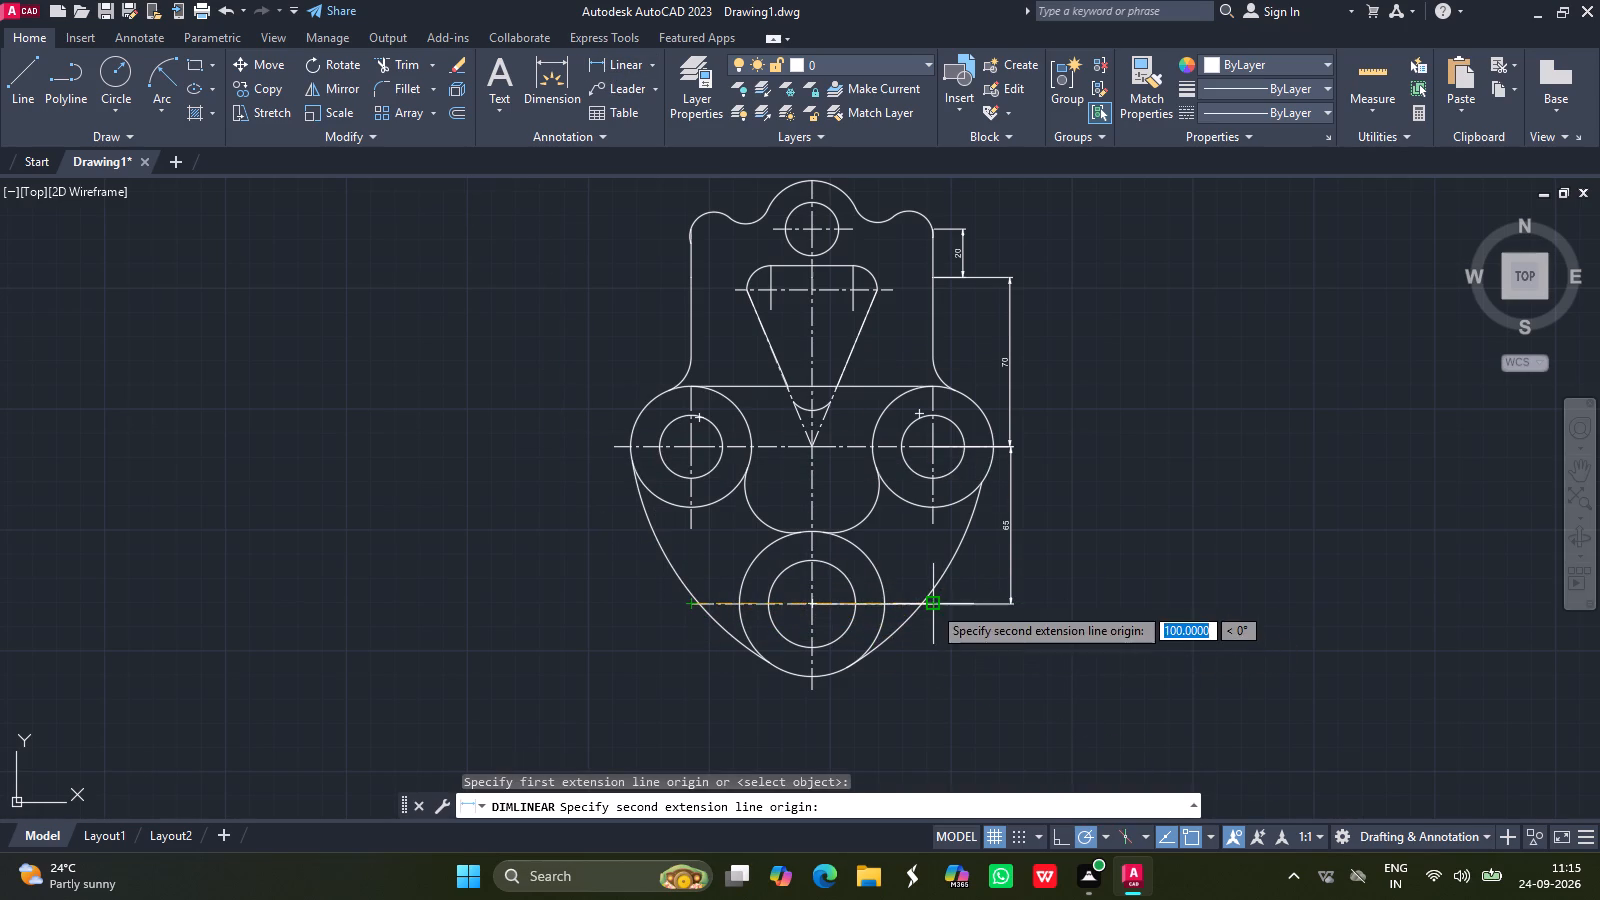
{"action": "left_click_drag", "start_coordinate": [932, 605], "coordinate": [925, 708]}
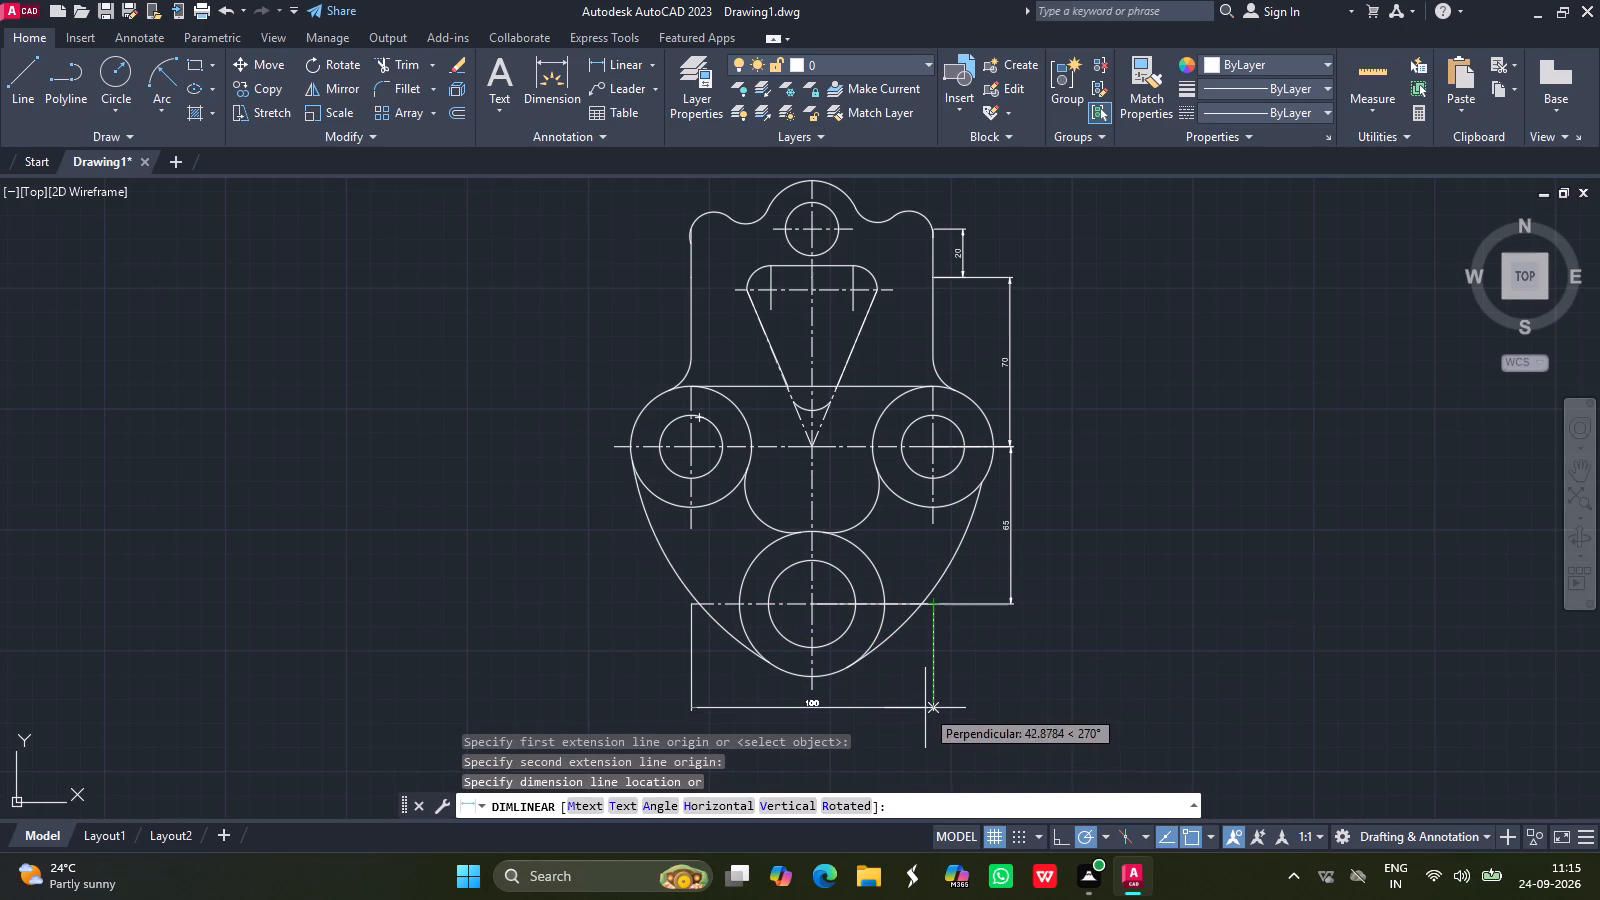
{"action": "left_click", "coordinate": [925, 708]}
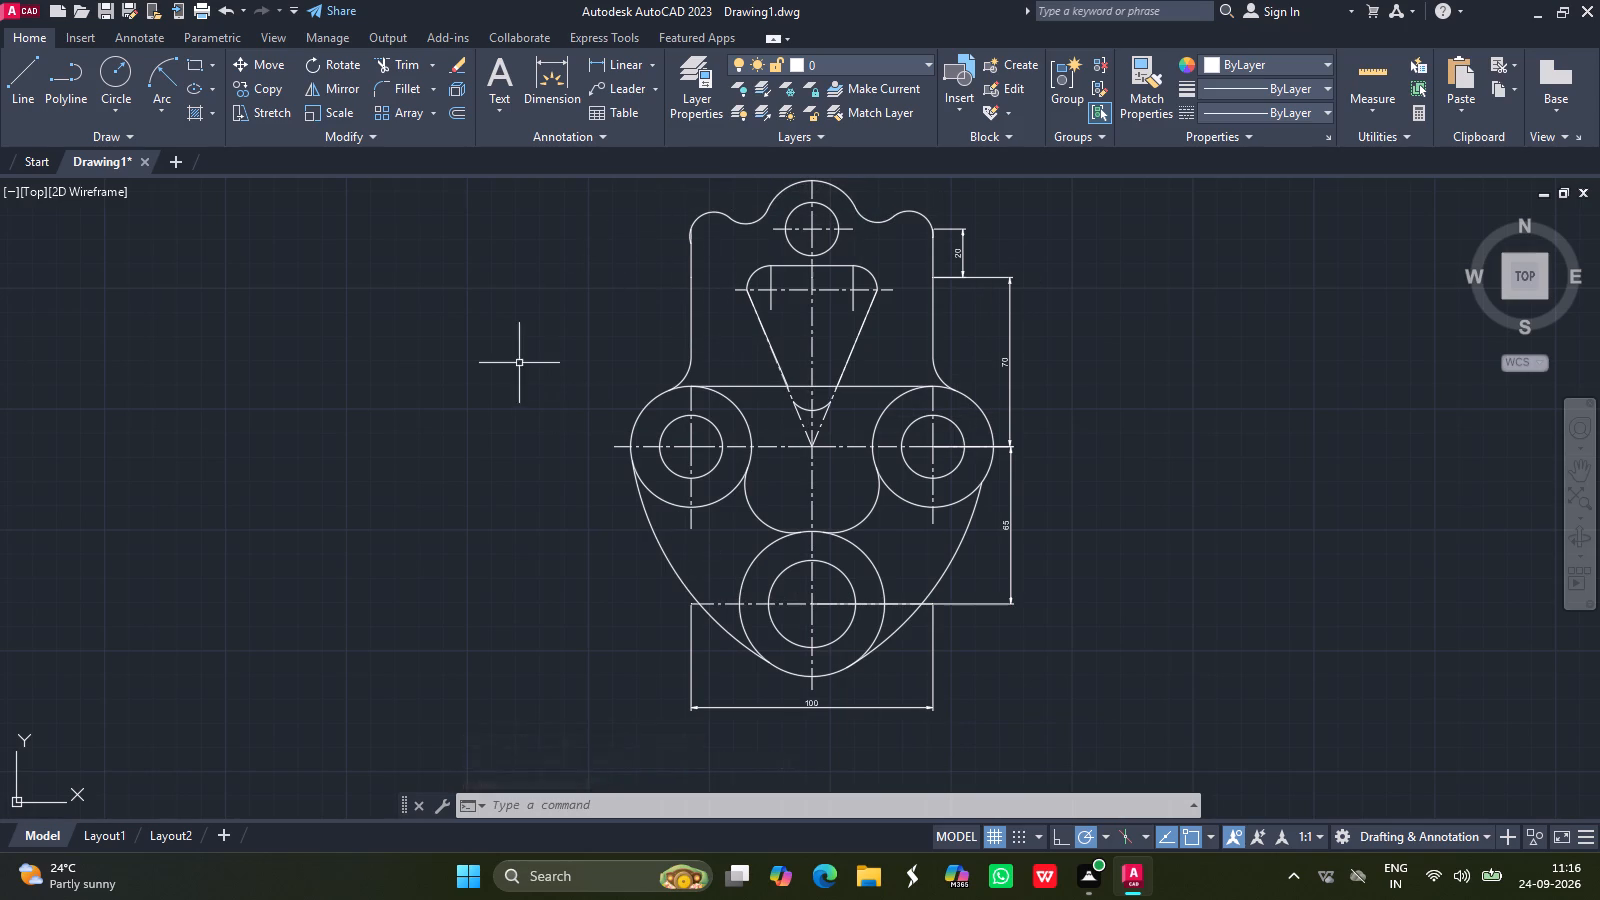
Add radius dimensions to the top hole, placed on its upper right, and to the outer arc around it, placed on the upper left.
{"action": "left_click", "coordinate": [619, 59]}
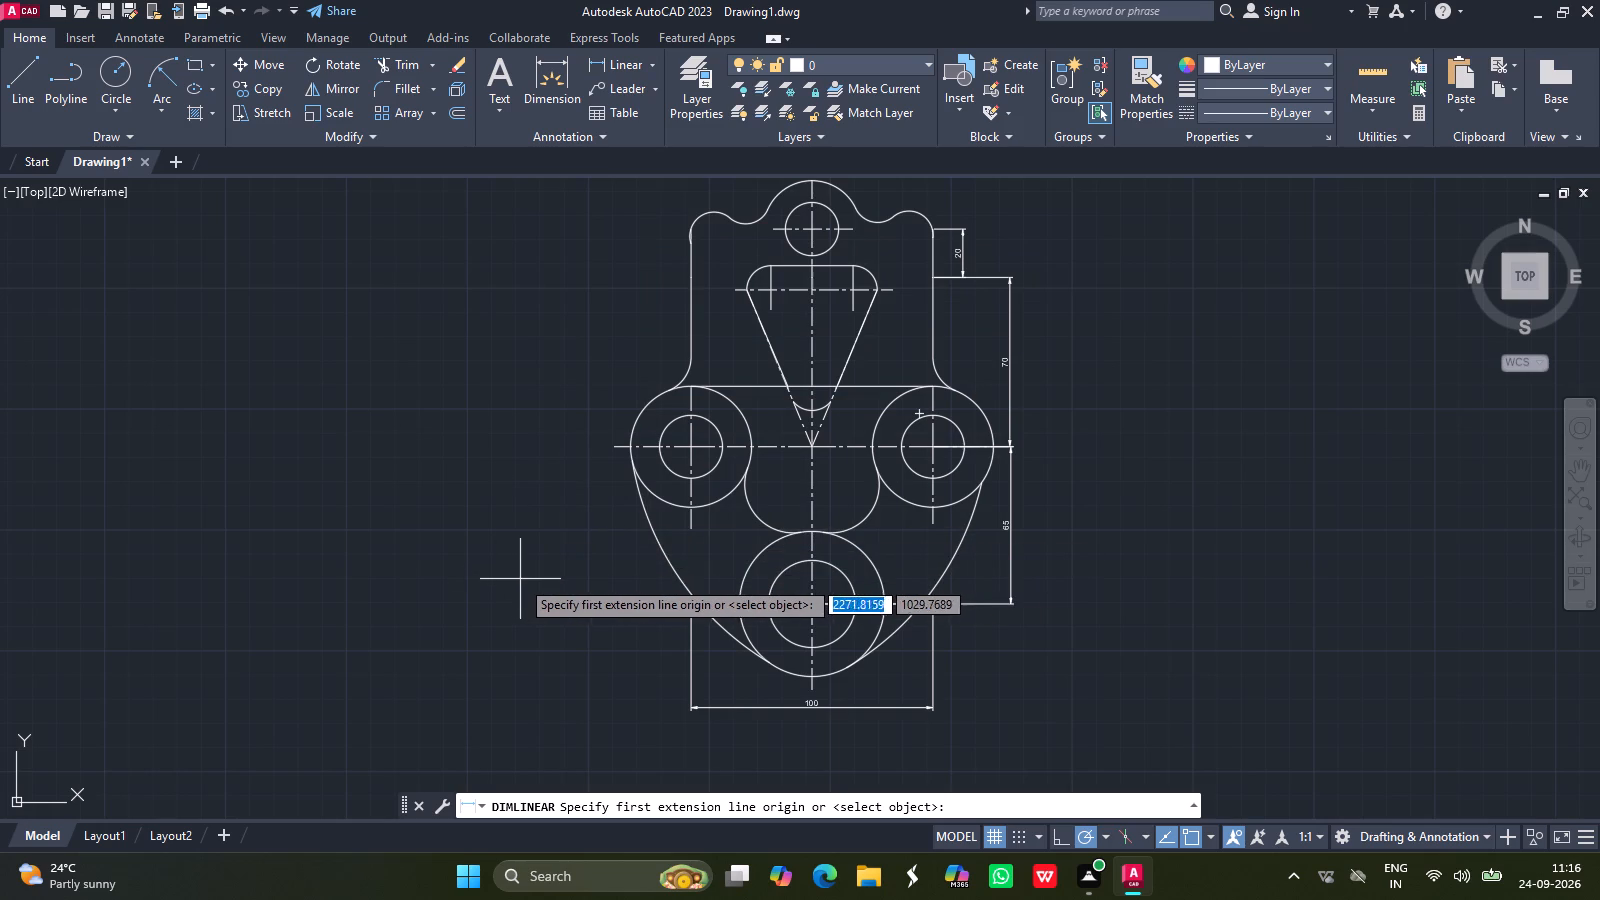
{"action": "key", "text": "Escape"}
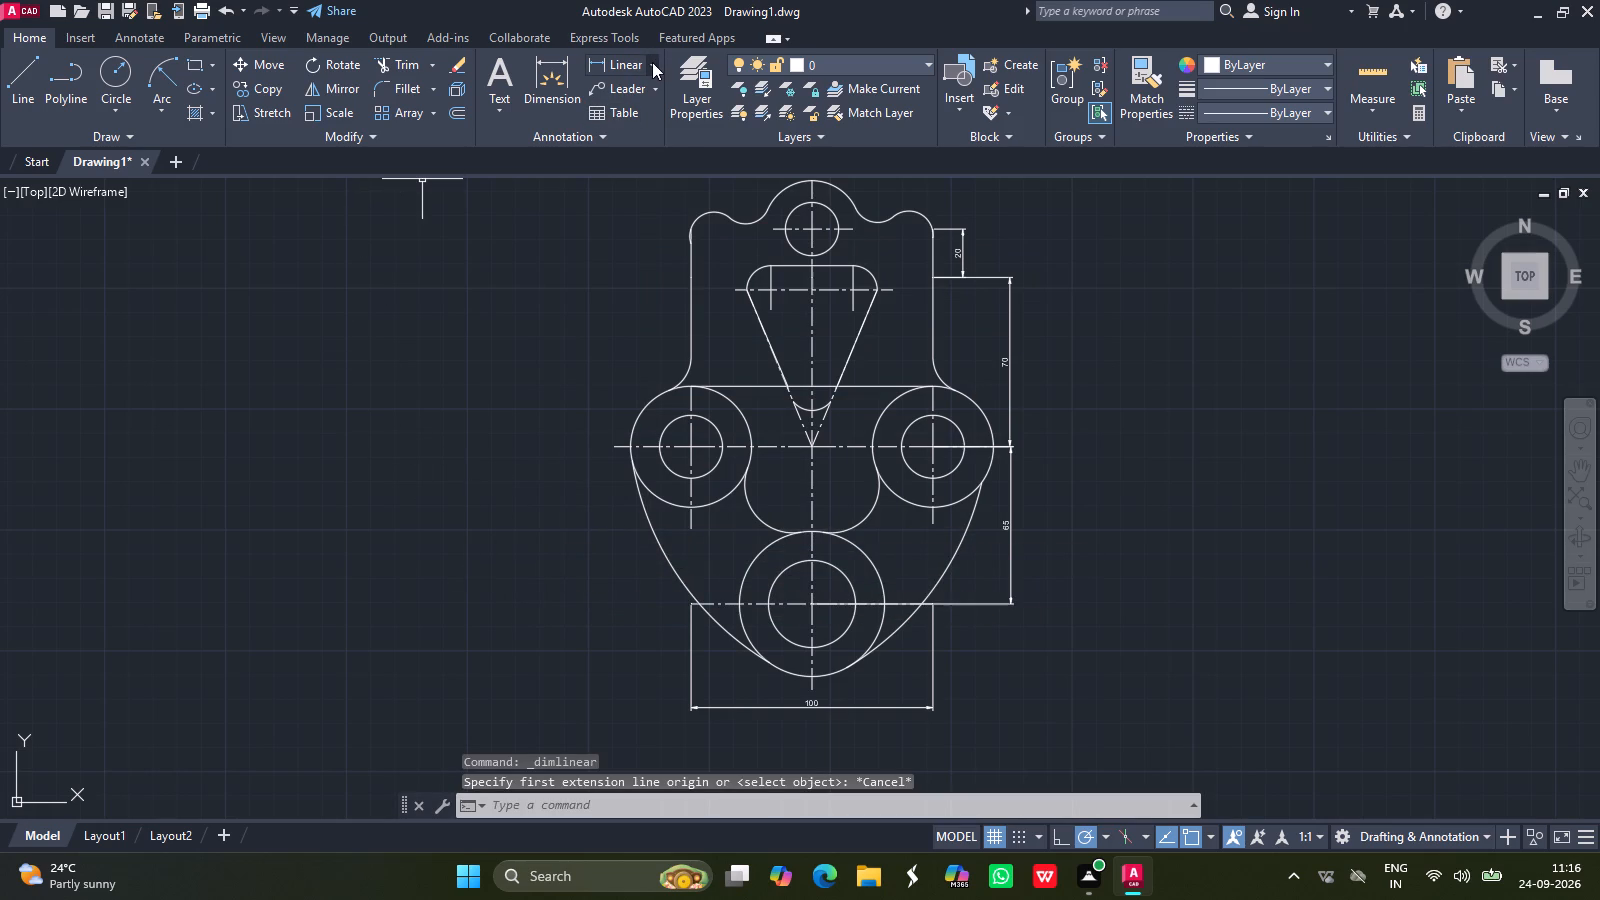
{"action": "left_click", "coordinate": [652, 62]}
{"action": "left_click", "coordinate": [621, 264]}
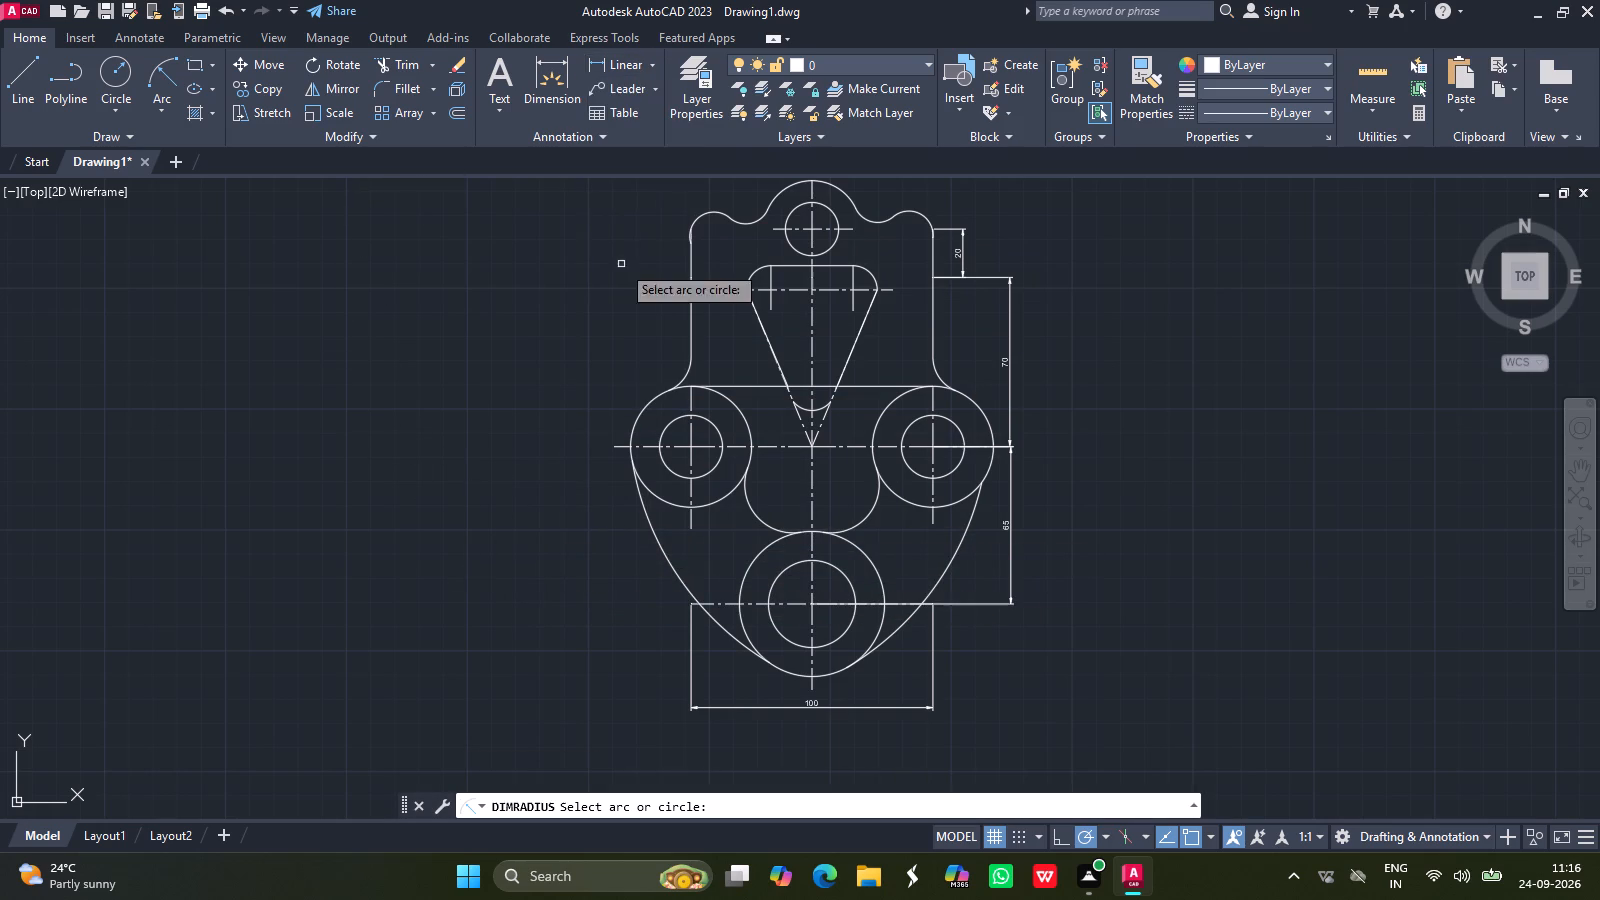
{"action": "left_click_drag", "start_coordinate": [825, 208], "coordinate": [857, 198]}
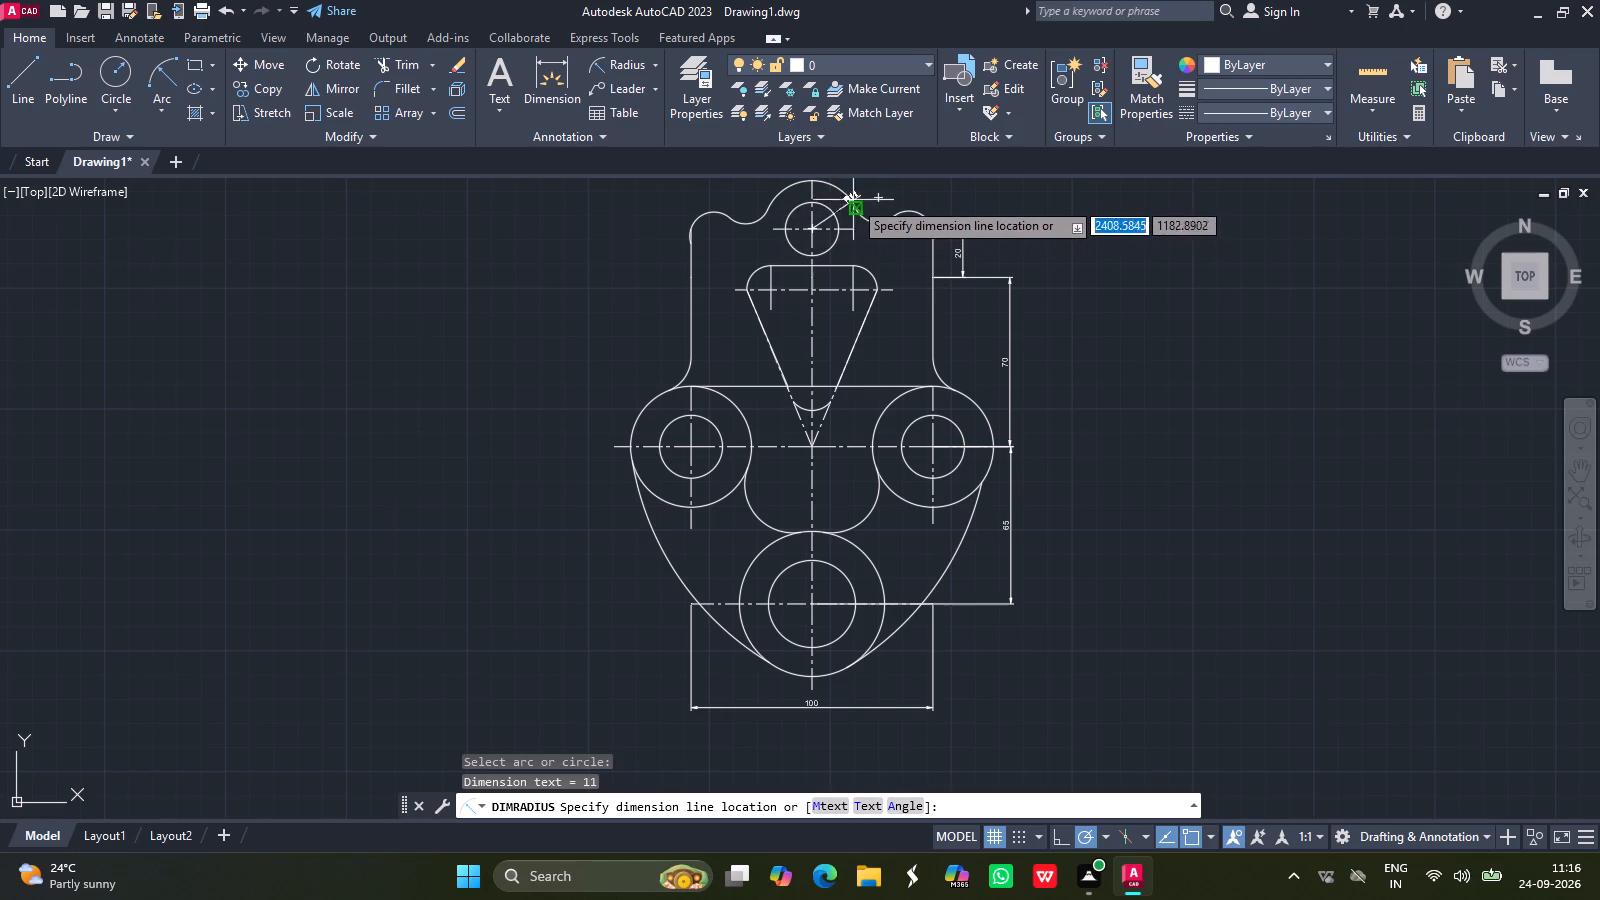
{"action": "left_click_drag", "start_coordinate": [857, 198], "coordinate": [883, 190]}
{"action": "left_click", "coordinate": [883, 190]}
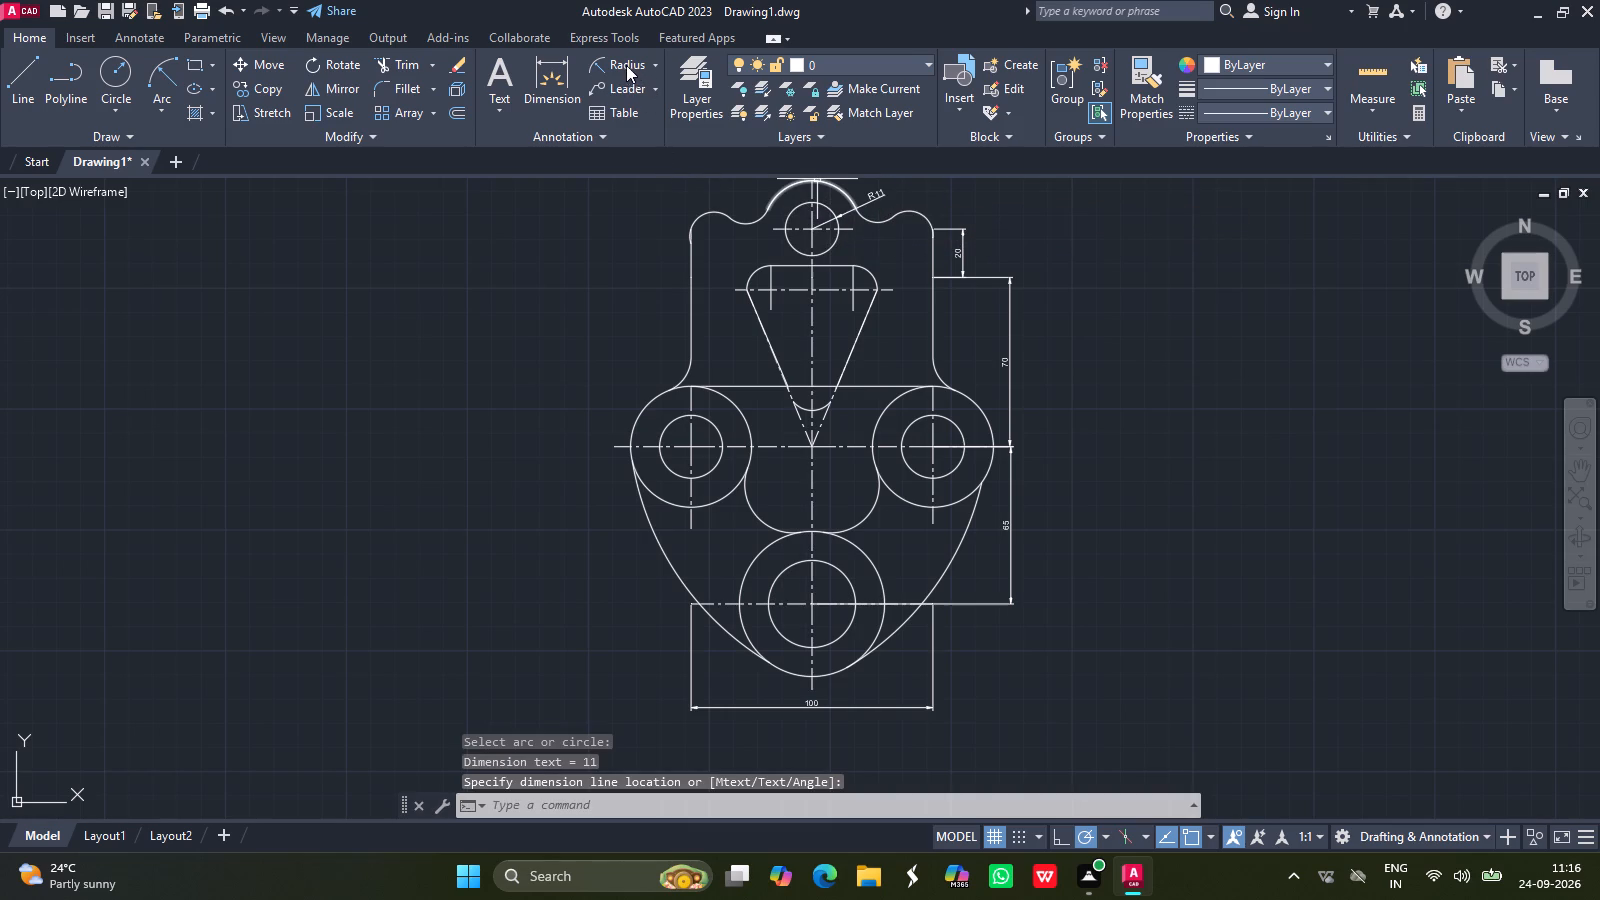
{"action": "left_click", "coordinate": [625, 65]}
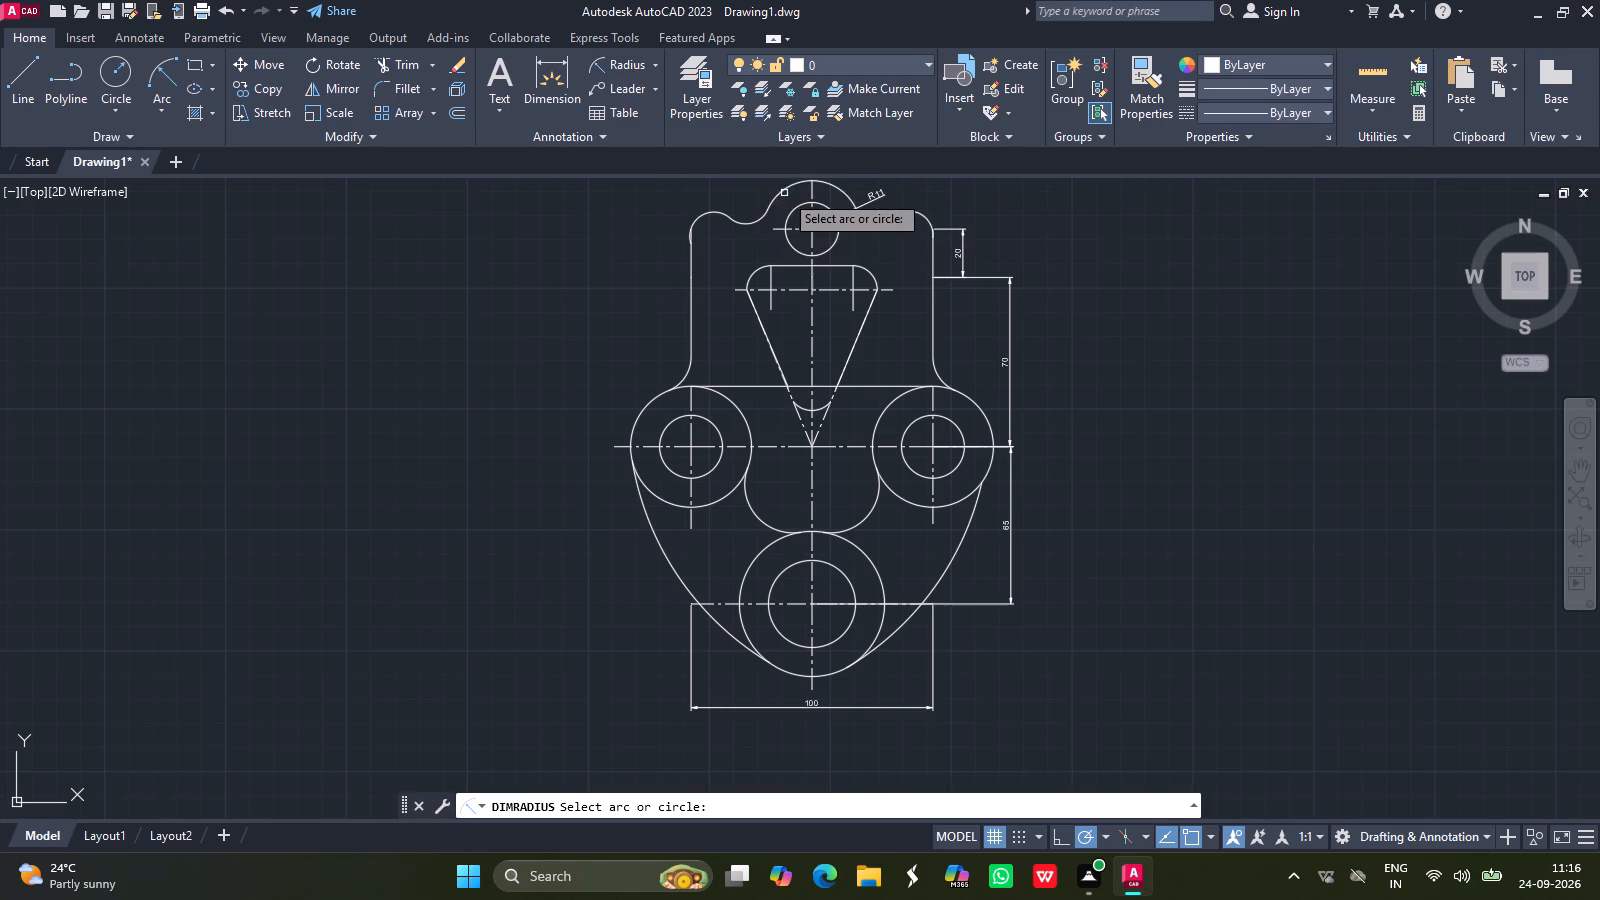
{"action": "left_click_drag", "start_coordinate": [784, 193], "coordinate": [756, 198]}
{"action": "left_click_drag", "start_coordinate": [756, 198], "coordinate": [656, 177]}
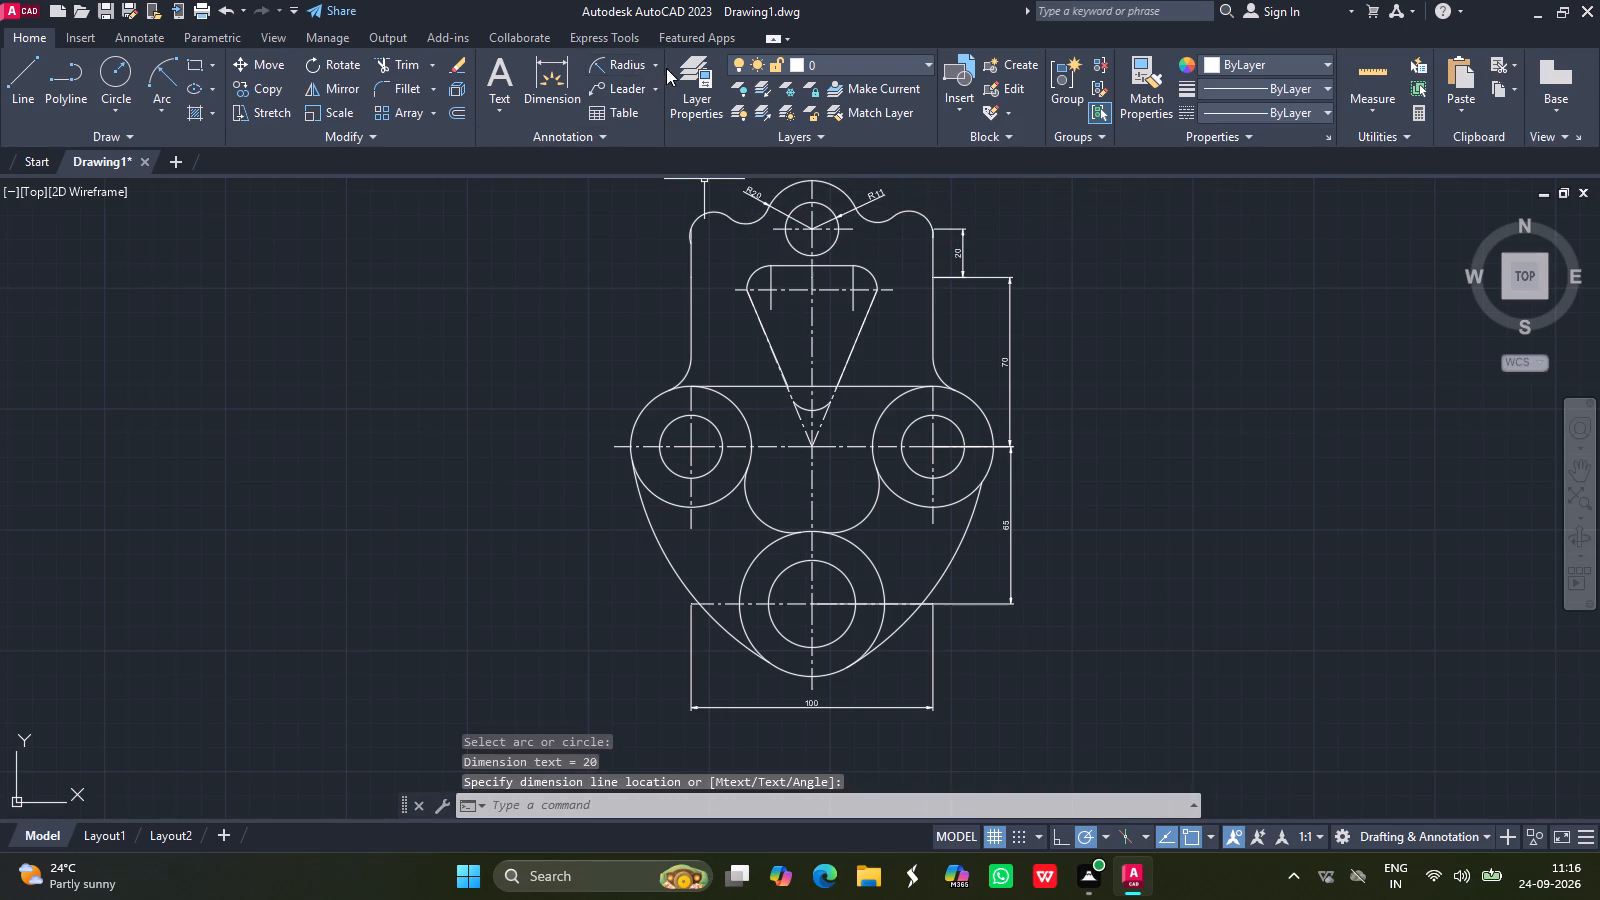
Add radius dimensions to the concave arc left of the top dome and to the outline's upper-left corner arc.
{"action": "left_click", "coordinate": [625, 65]}
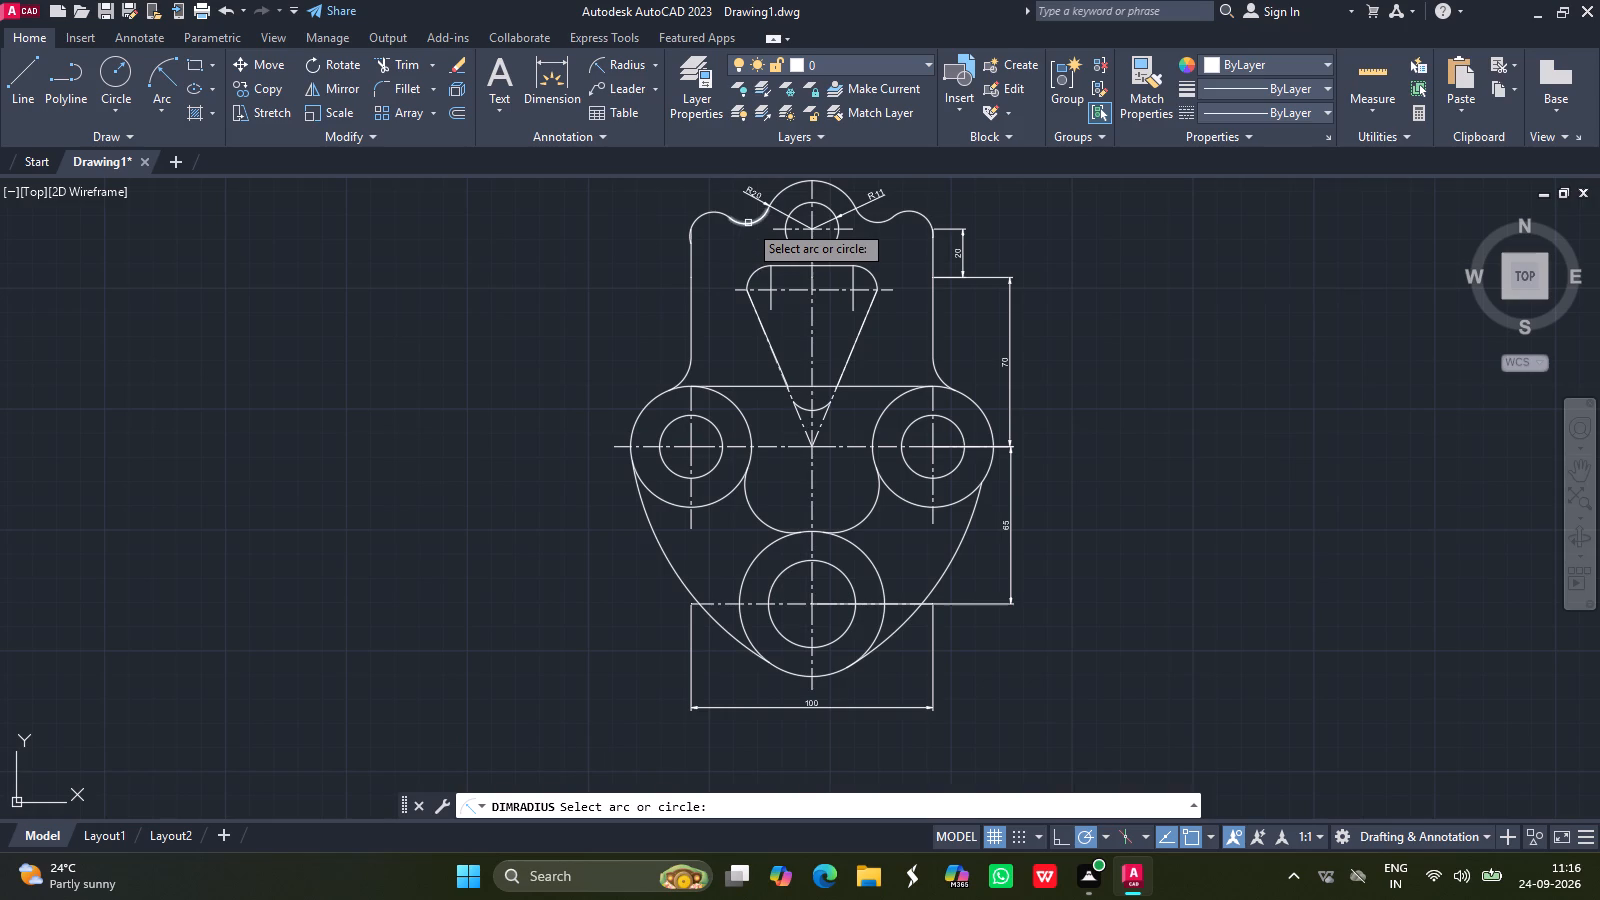
{"action": "left_click_drag", "start_coordinate": [748, 223], "coordinate": [695, 205]}
{"action": "left_click", "coordinate": [695, 205]}
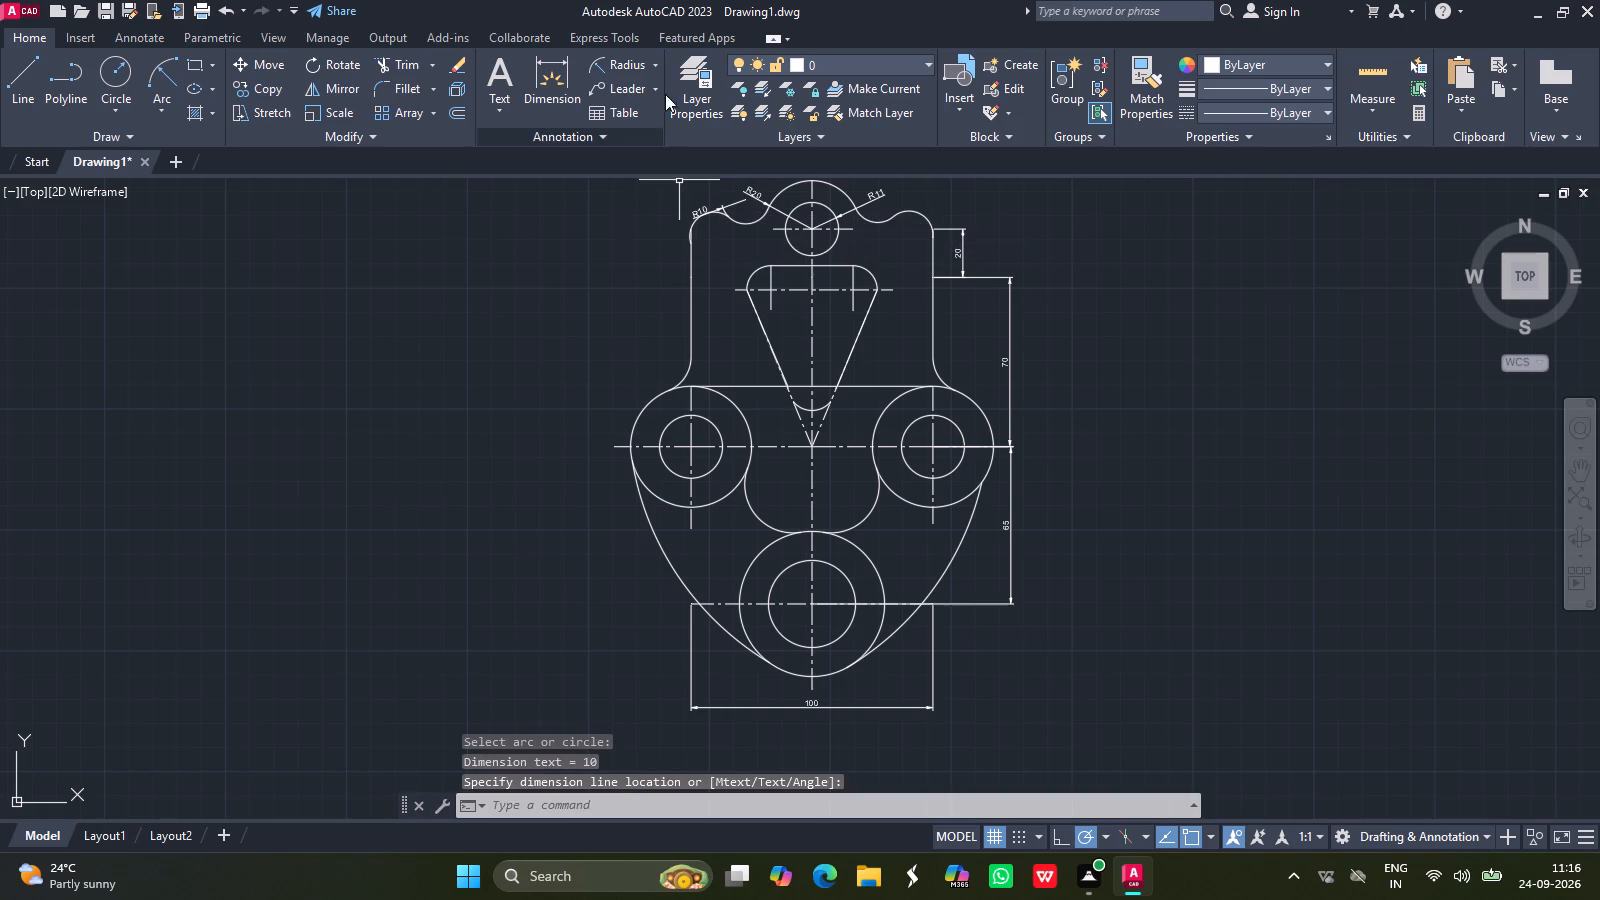
{"action": "left_click", "coordinate": [630, 55]}
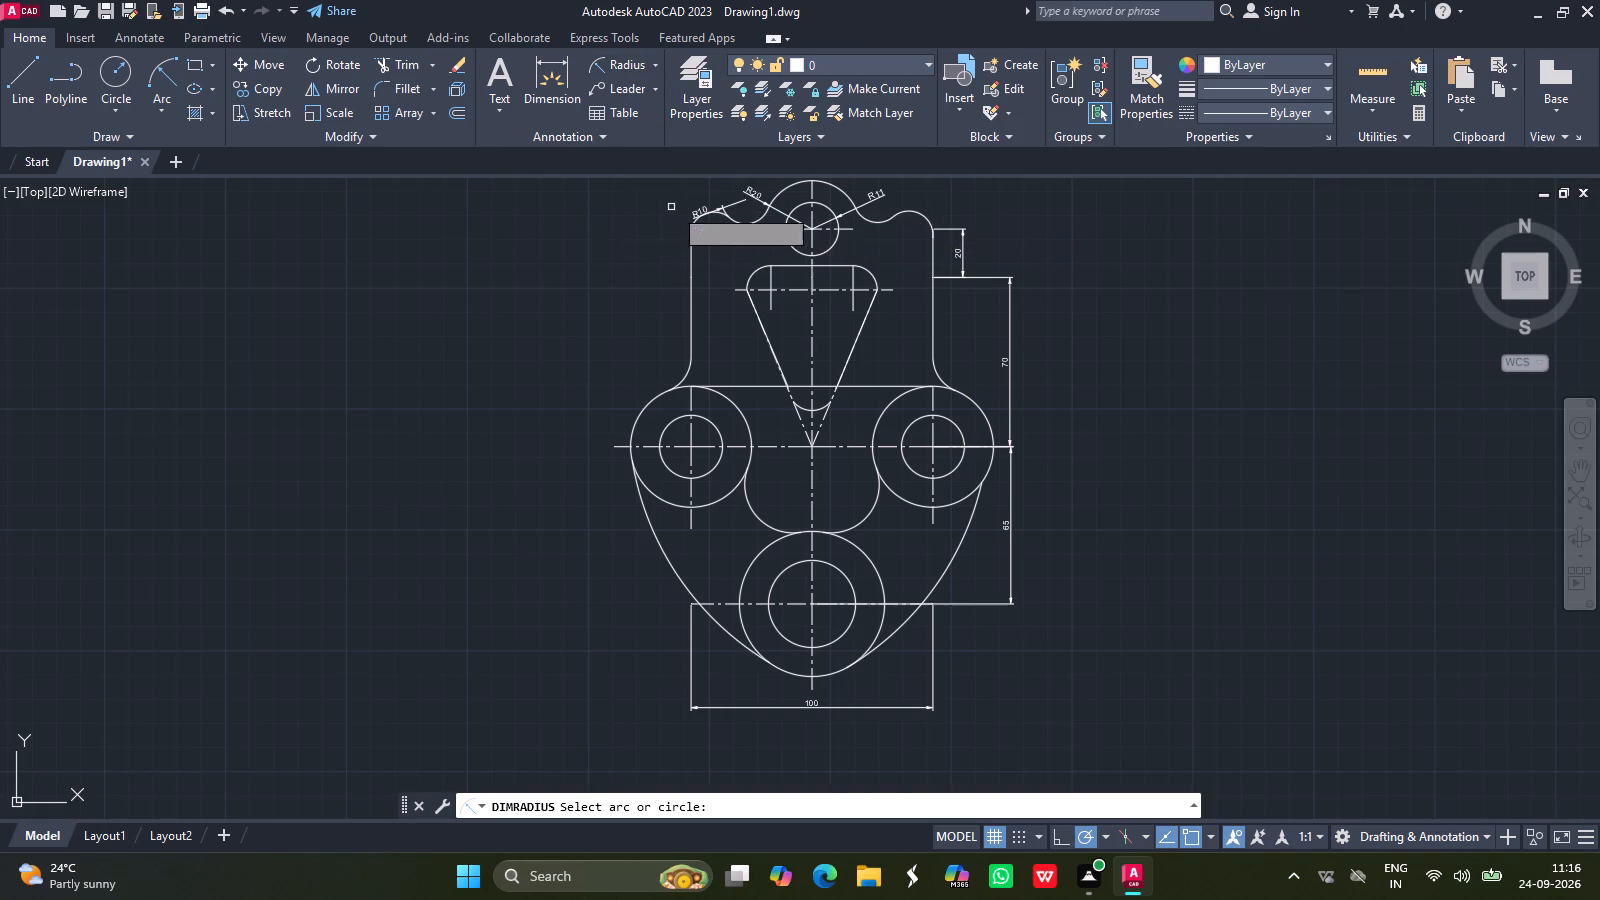
{"action": "left_click_drag", "start_coordinate": [693, 225], "coordinate": [674, 227]}
{"action": "left_click", "coordinate": [674, 227]}
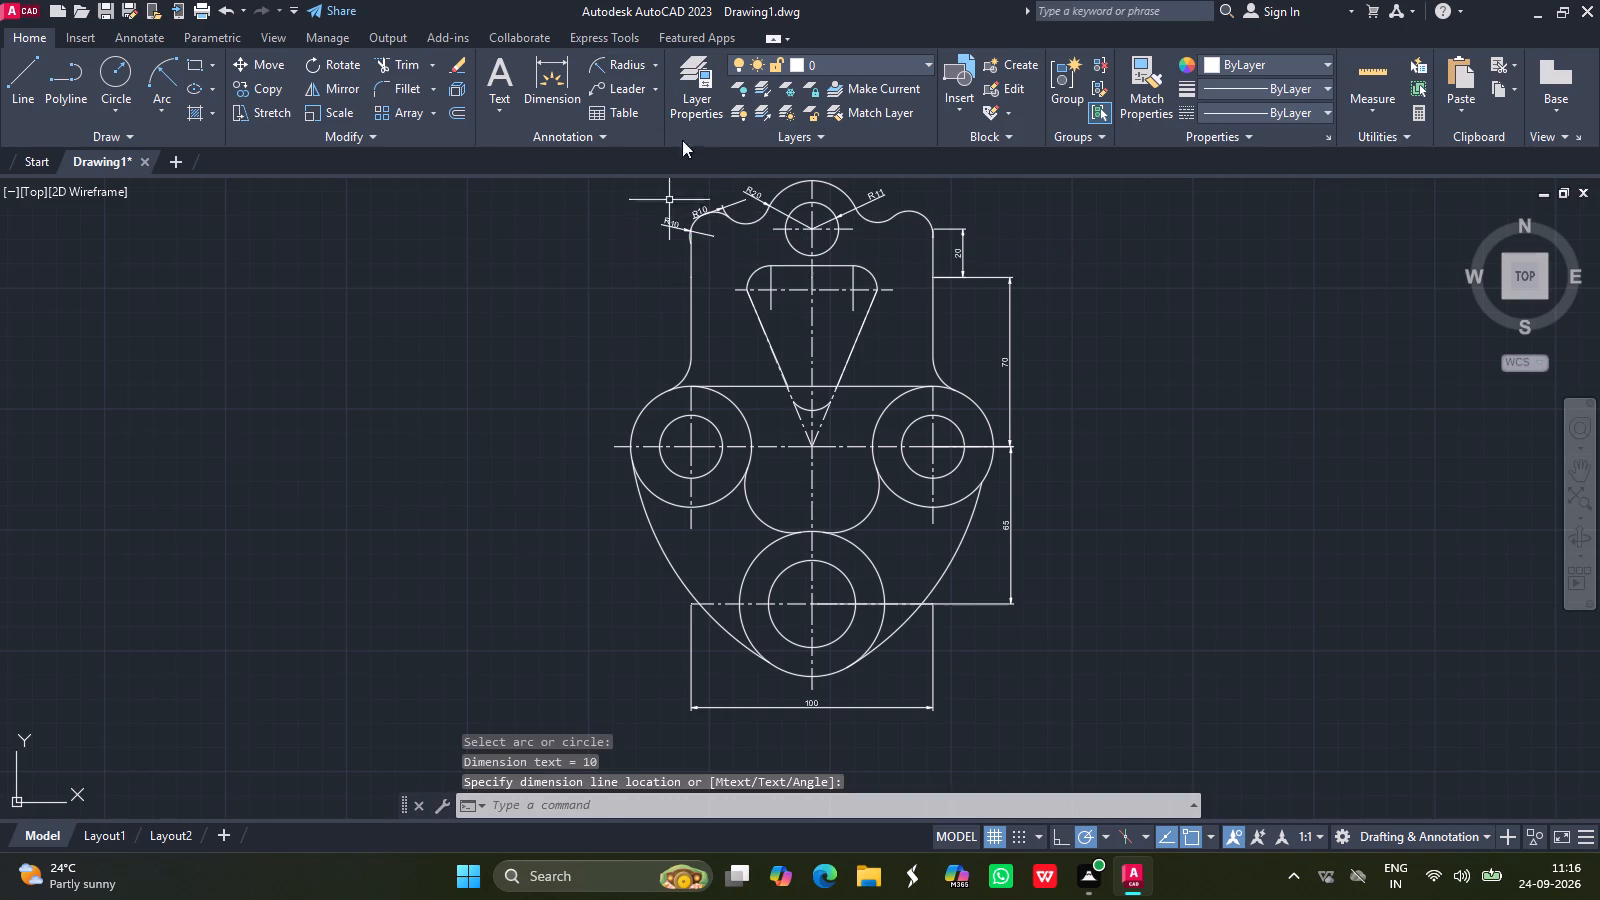
Add radius dimensions to the tapered slot's upper-right corner and to the outline fillet above the left-hand circles.
{"action": "left_click", "coordinate": [598, 63]}
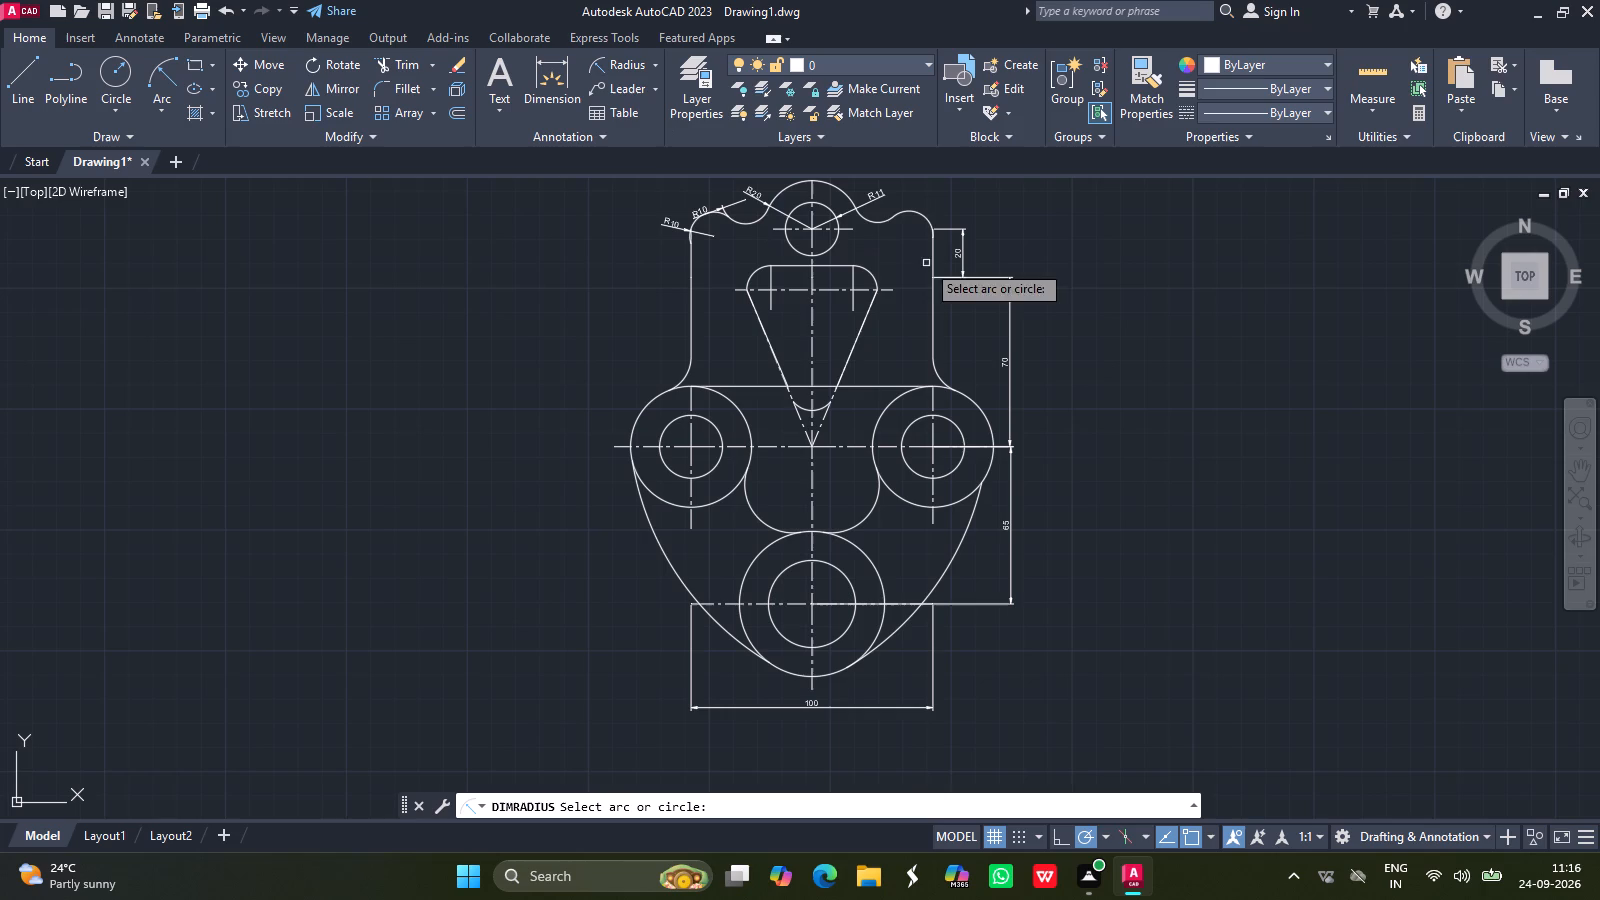
{"action": "left_click", "coordinate": [874, 273]}
{"action": "left_click_drag", "start_coordinate": [880, 271], "coordinate": [697, 77]}
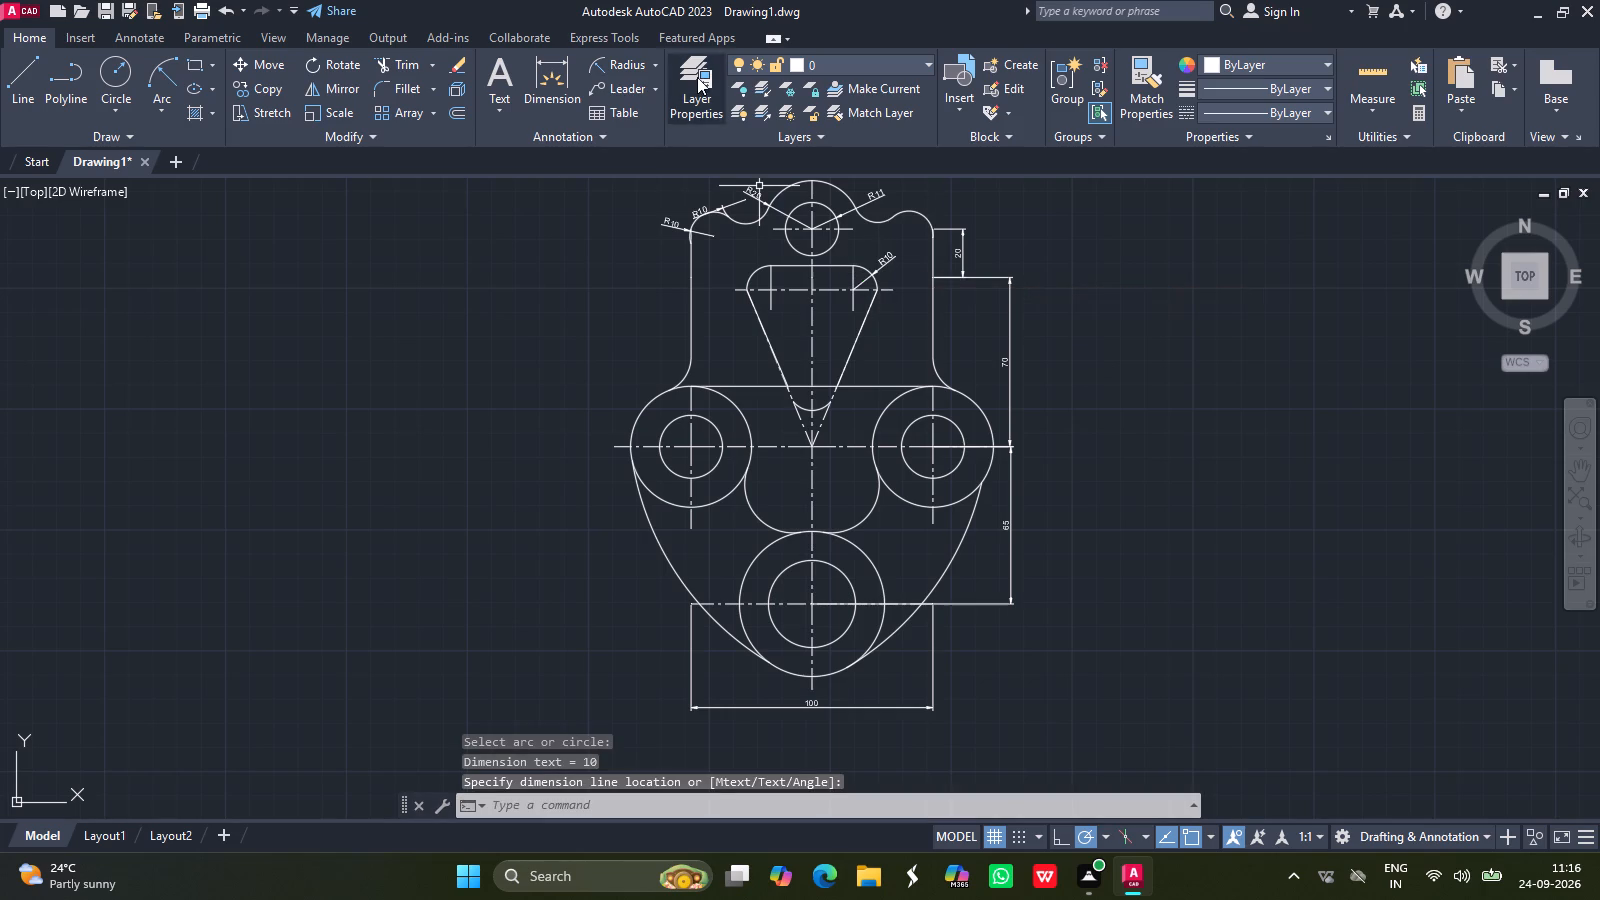
{"action": "left_click", "coordinate": [632, 63]}
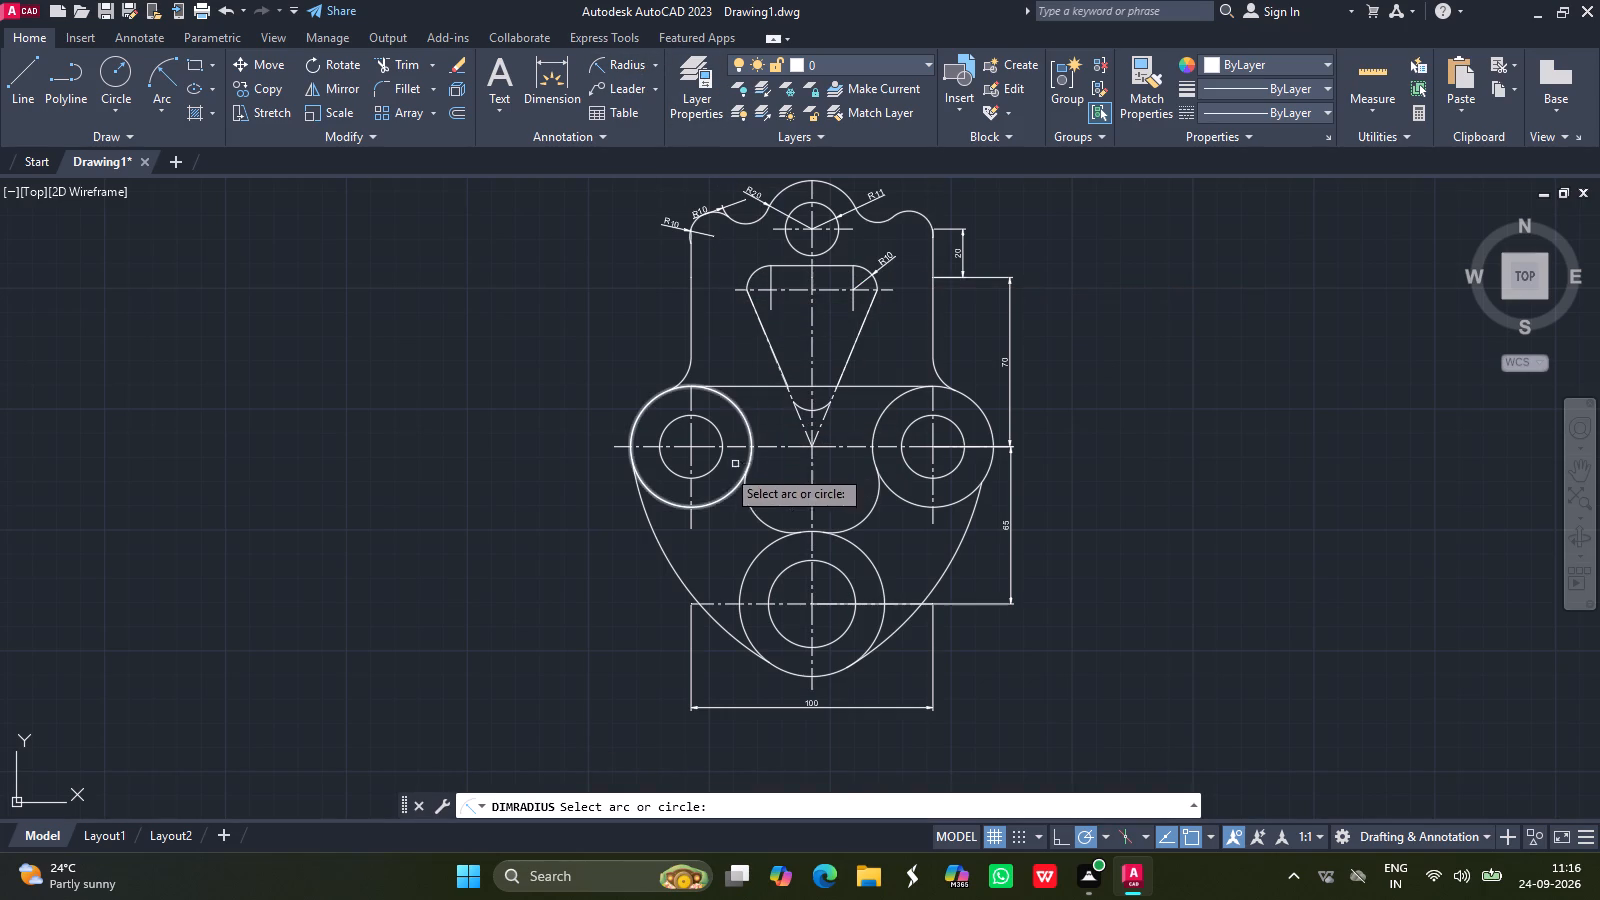
{"action": "left_click_drag", "start_coordinate": [681, 380], "coordinate": [658, 372]}
{"action": "left_click", "coordinate": [658, 372]}
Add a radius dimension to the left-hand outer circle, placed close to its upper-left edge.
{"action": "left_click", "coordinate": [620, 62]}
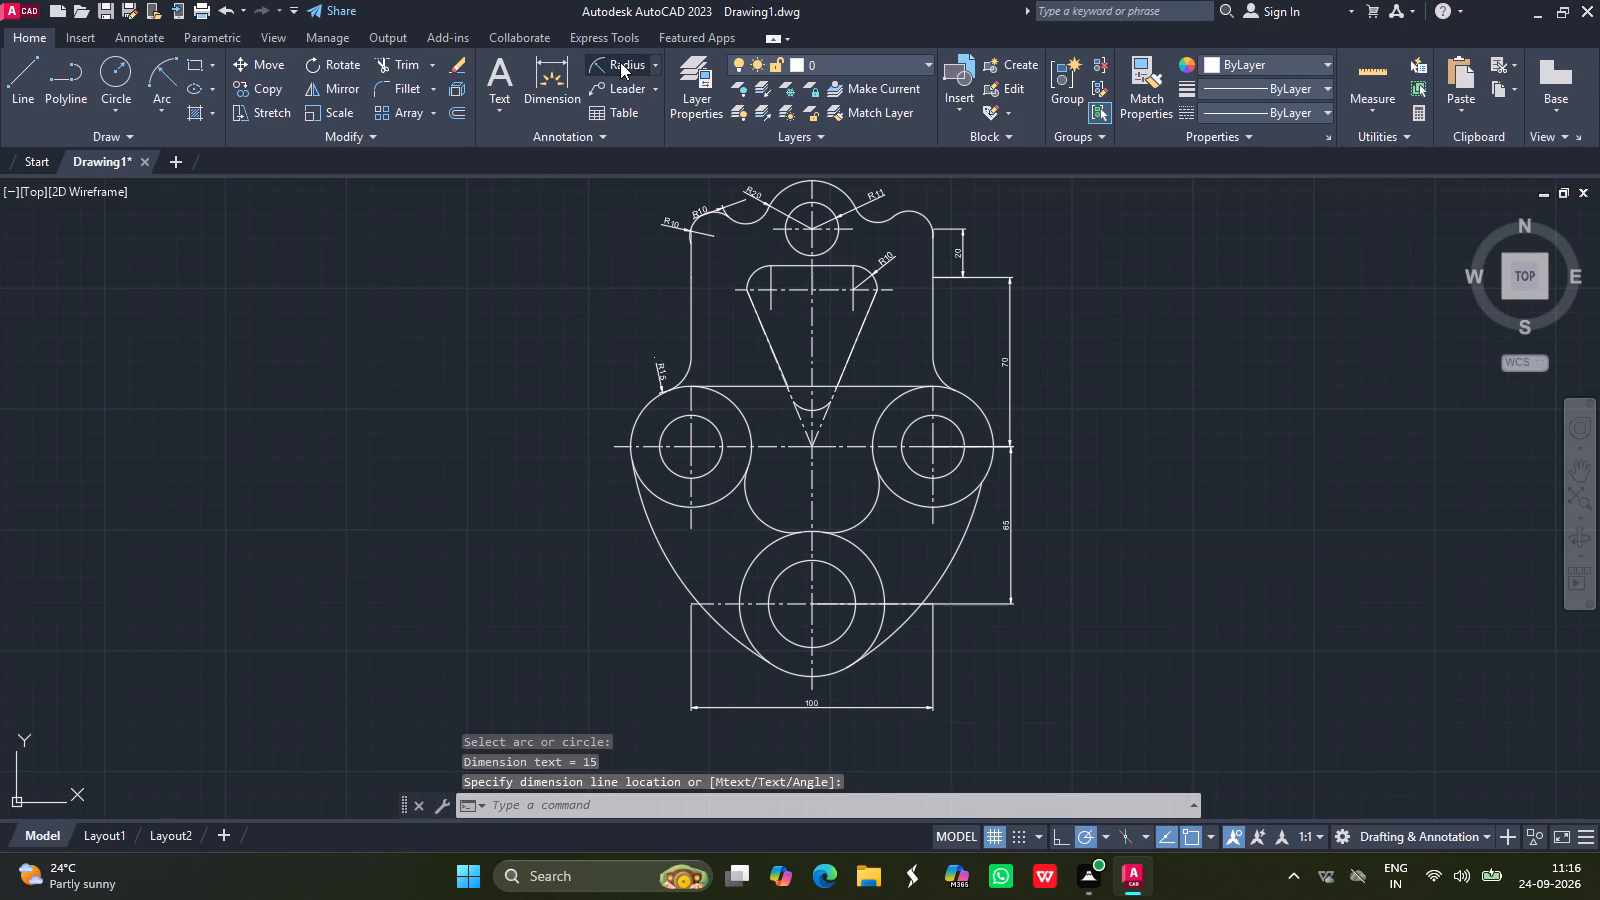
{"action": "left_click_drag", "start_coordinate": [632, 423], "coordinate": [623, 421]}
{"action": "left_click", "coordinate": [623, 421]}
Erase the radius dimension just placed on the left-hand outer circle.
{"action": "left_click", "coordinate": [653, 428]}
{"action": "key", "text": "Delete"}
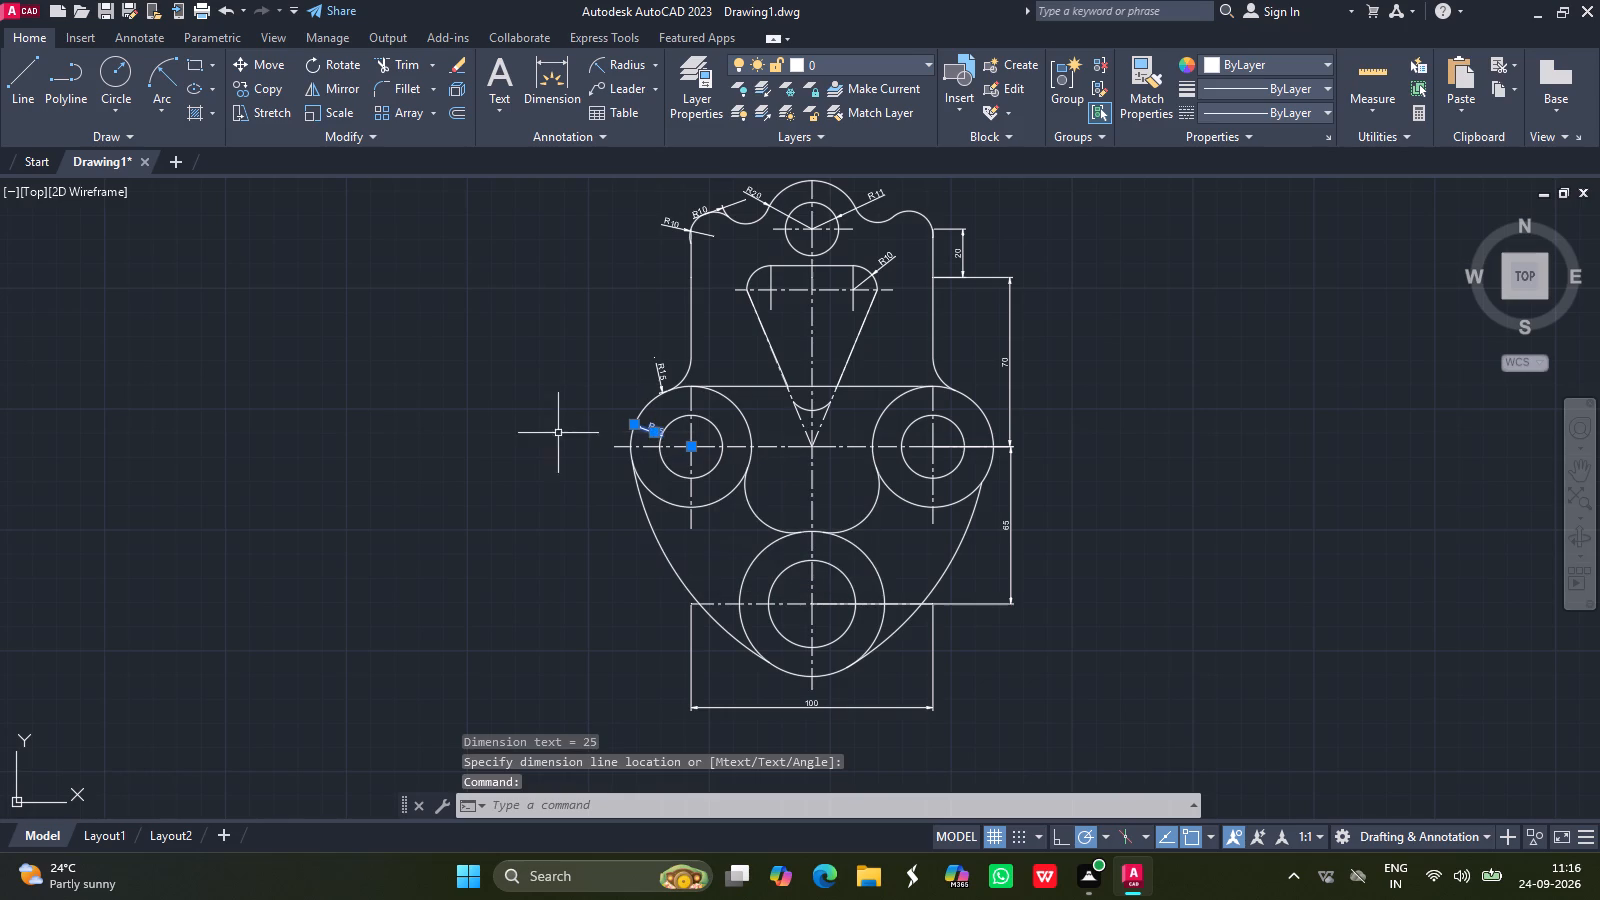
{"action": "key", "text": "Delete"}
Add radius dimensions to the left-hand outer and inner circles, with both texts placed outside the part on the left.
{"action": "left_click", "coordinate": [611, 65]}
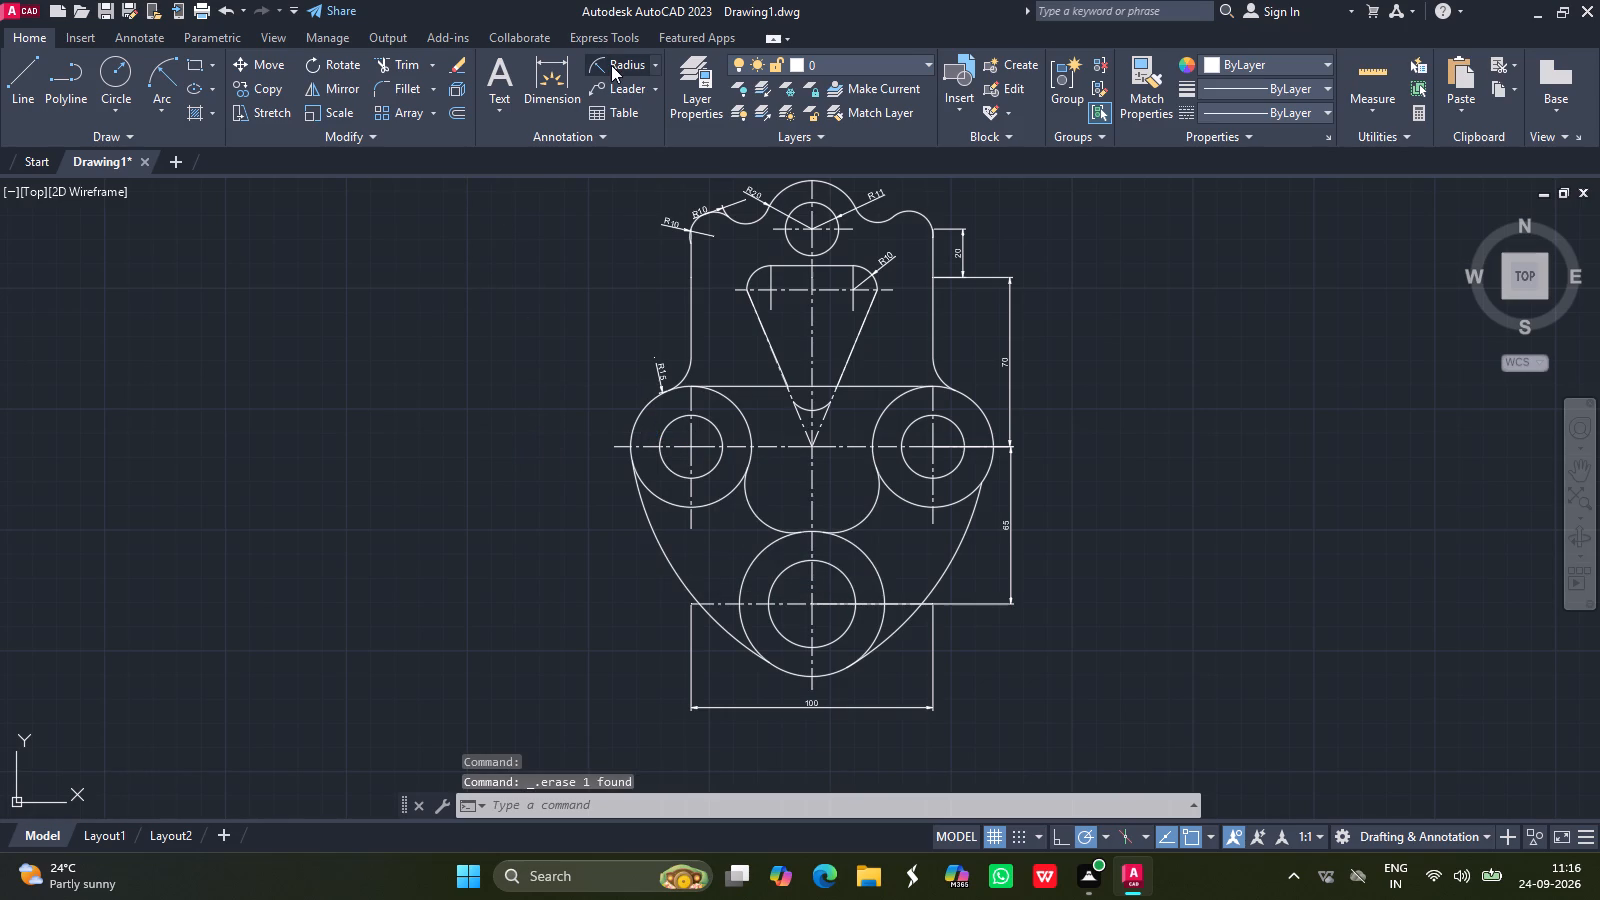
{"action": "left_click_drag", "start_coordinate": [630, 431], "coordinate": [611, 411]}
{"action": "left_click", "coordinate": [611, 411]}
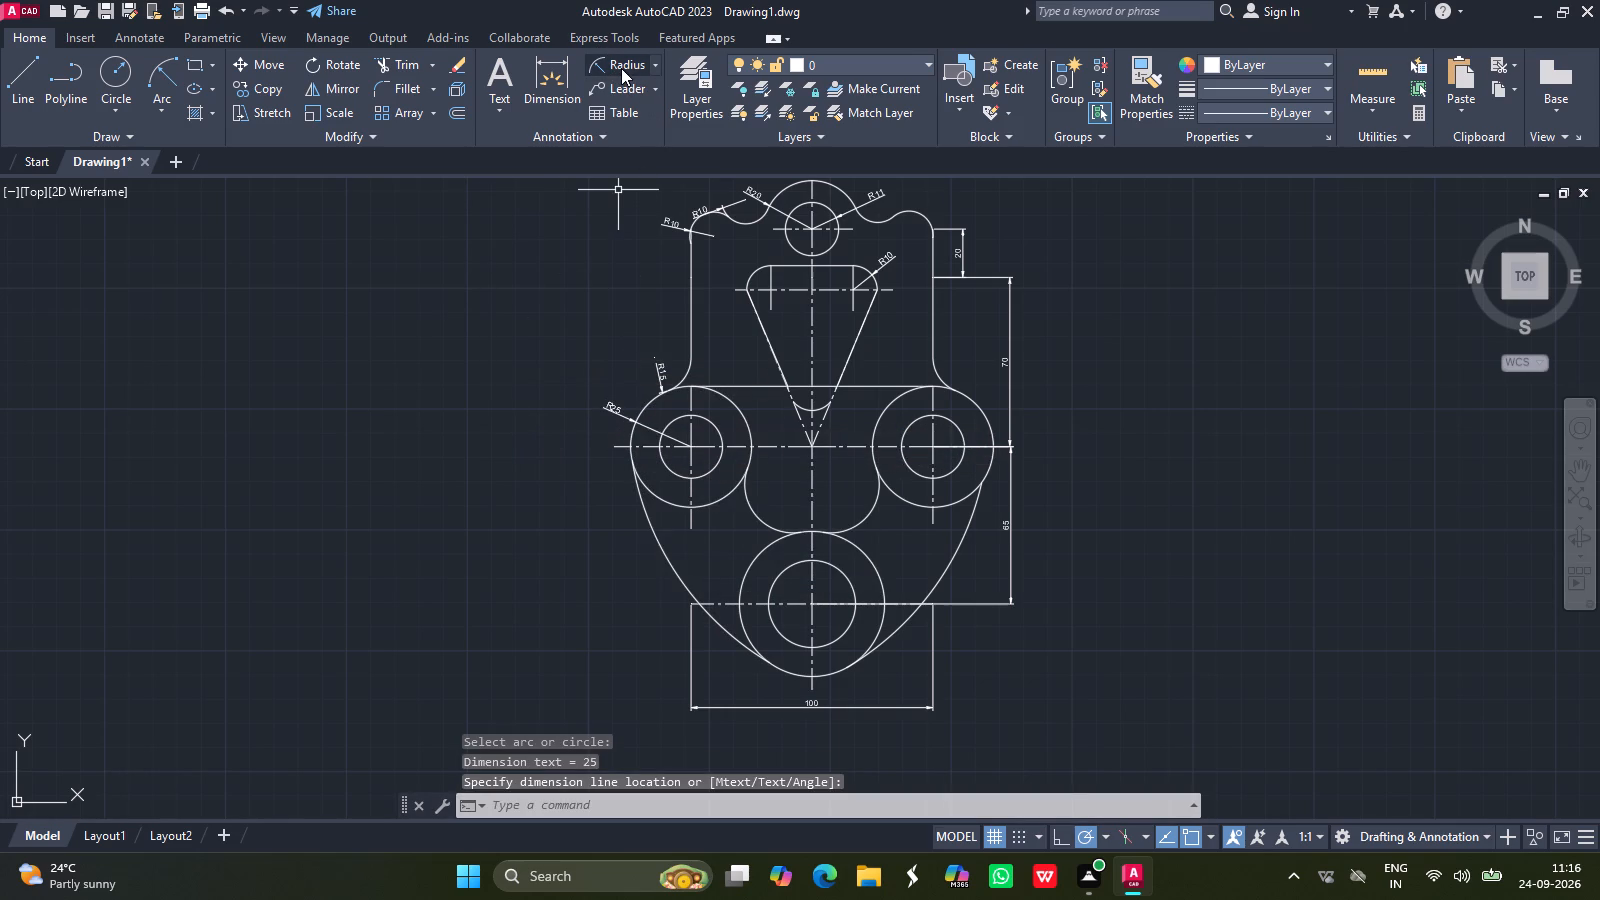
{"action": "left_click", "coordinate": [621, 68]}
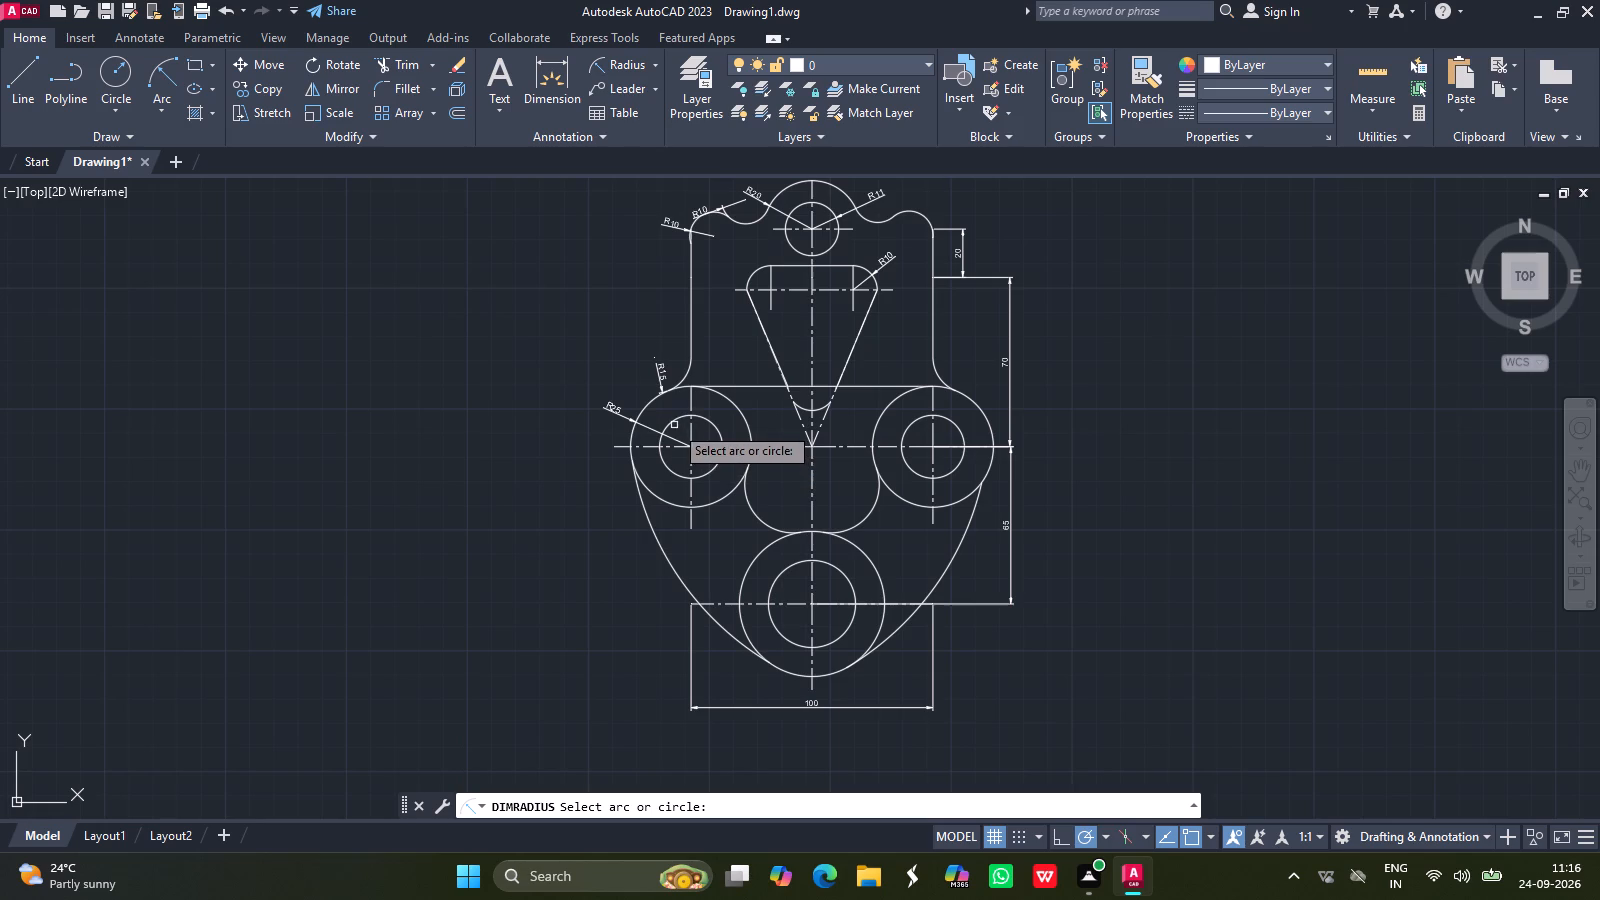
{"action": "left_click_drag", "start_coordinate": [661, 439], "coordinate": [623, 437]}
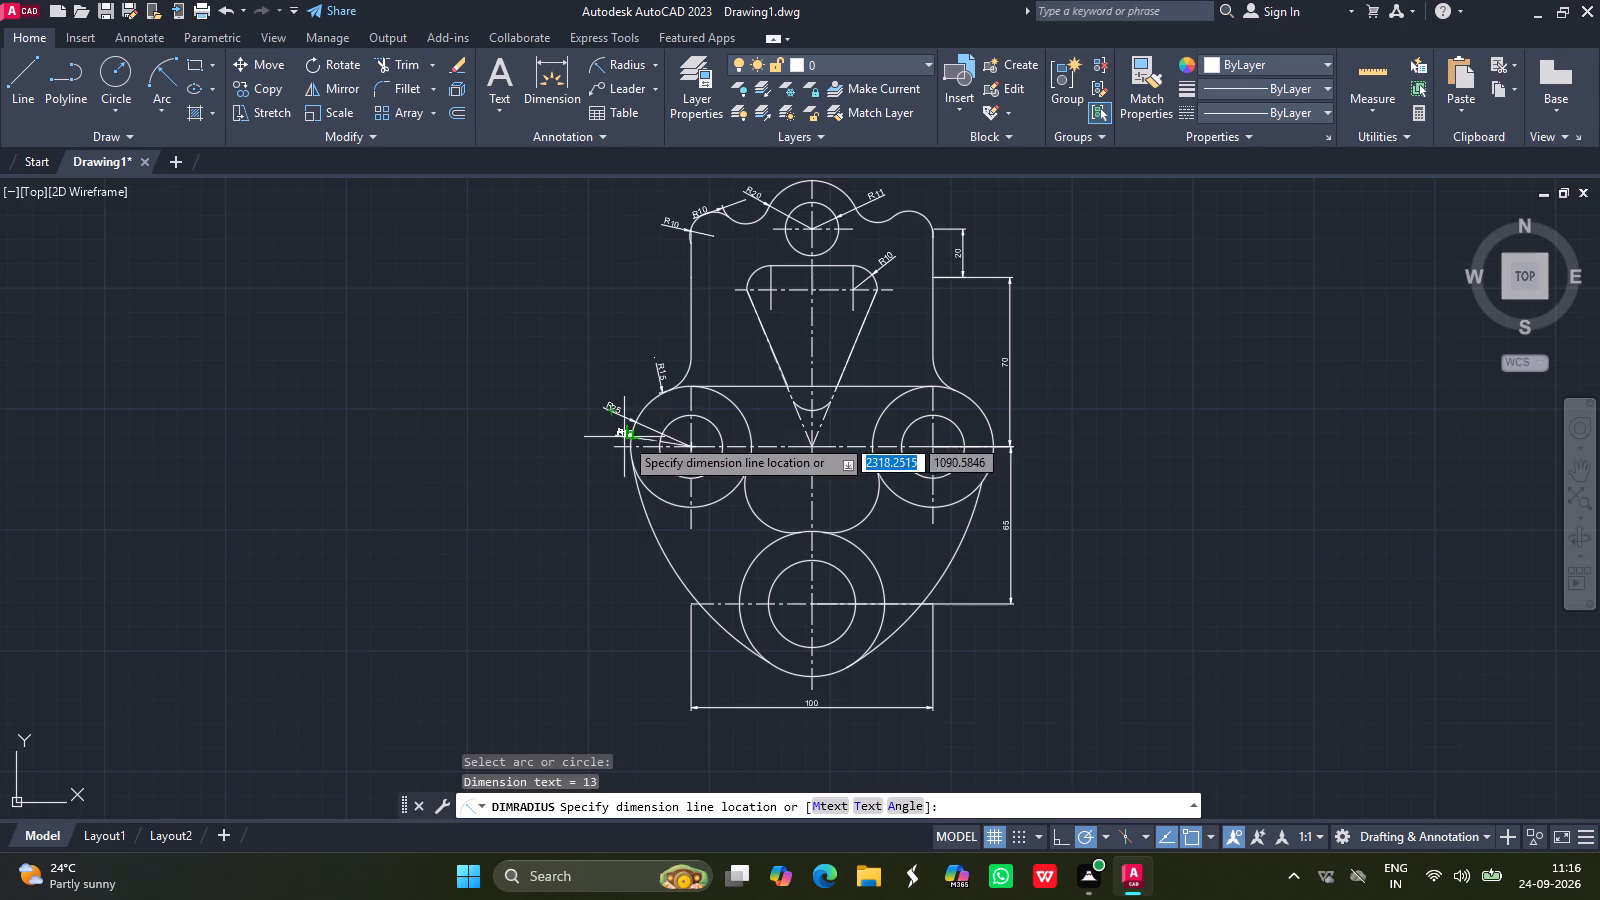
{"action": "left_click_drag", "start_coordinate": [623, 437], "coordinate": [593, 438]}
{"action": "left_click", "coordinate": [593, 438]}
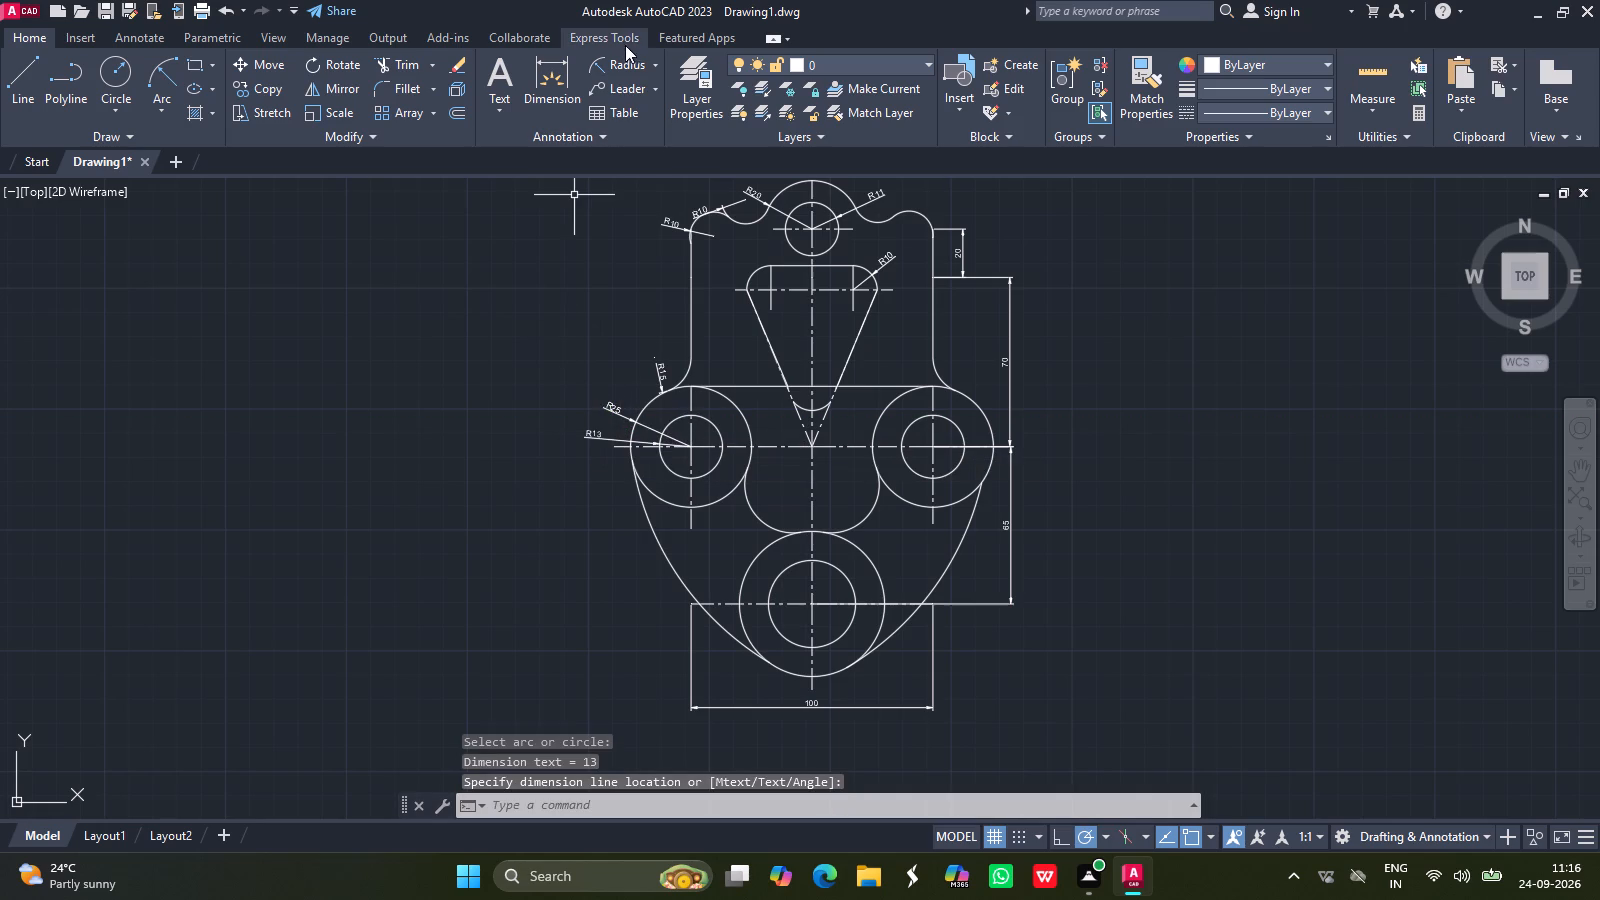
Add a radius dimension to the large lower-left outline arc, placed just outside the part.
{"action": "left_click", "coordinate": [617, 60]}
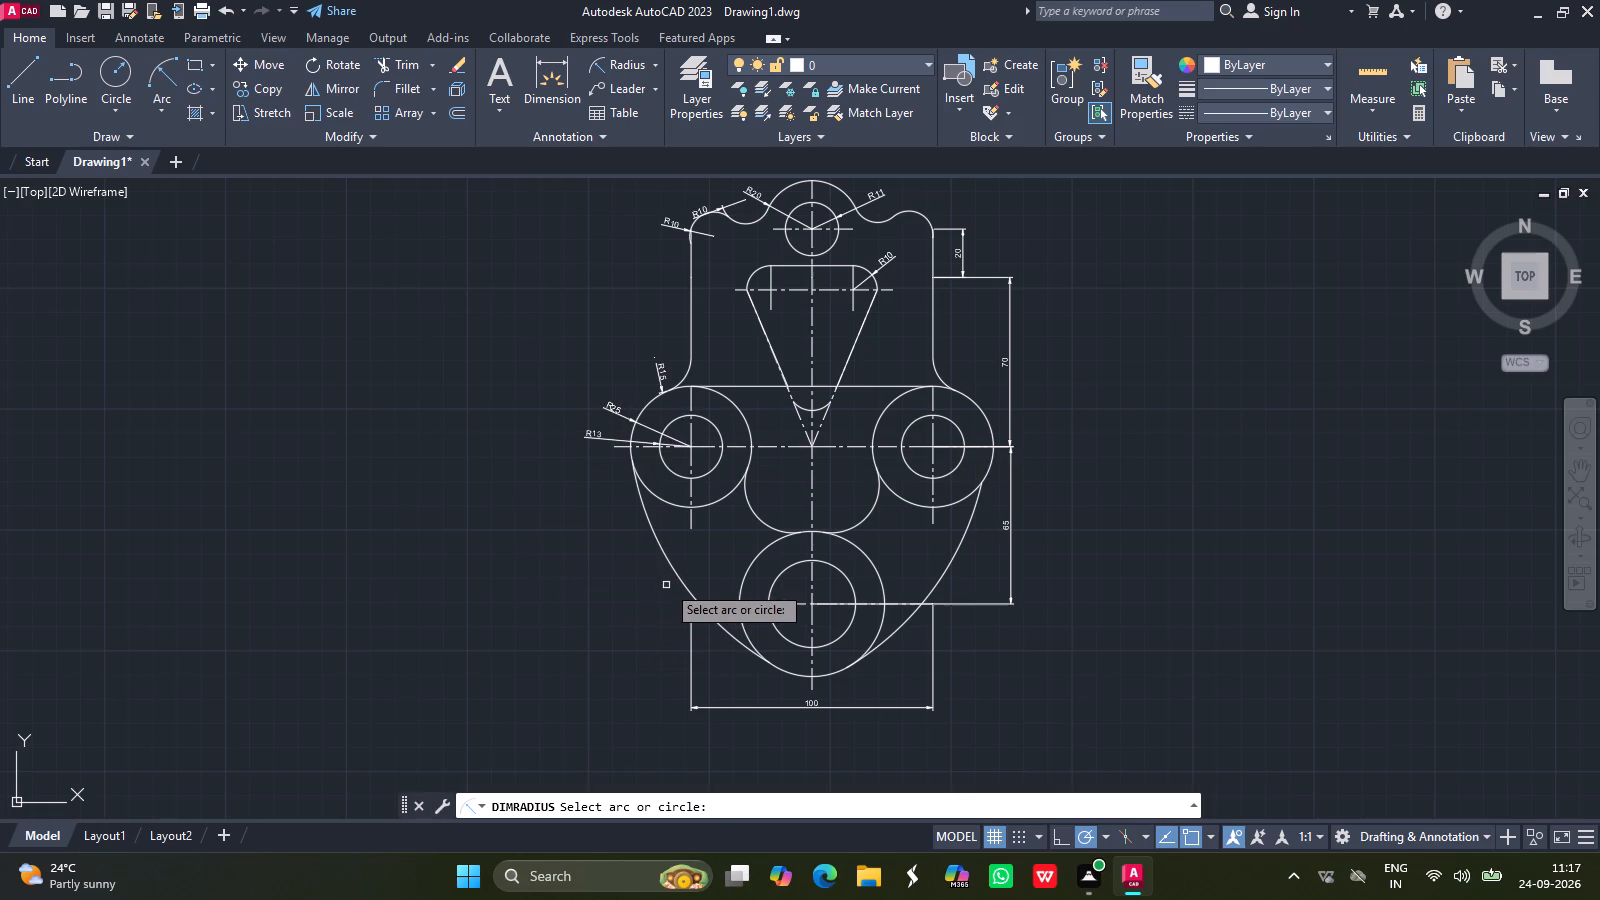
{"action": "left_click_drag", "start_coordinate": [679, 580], "coordinate": [648, 585]}
{"action": "left_click", "coordinate": [648, 585]}
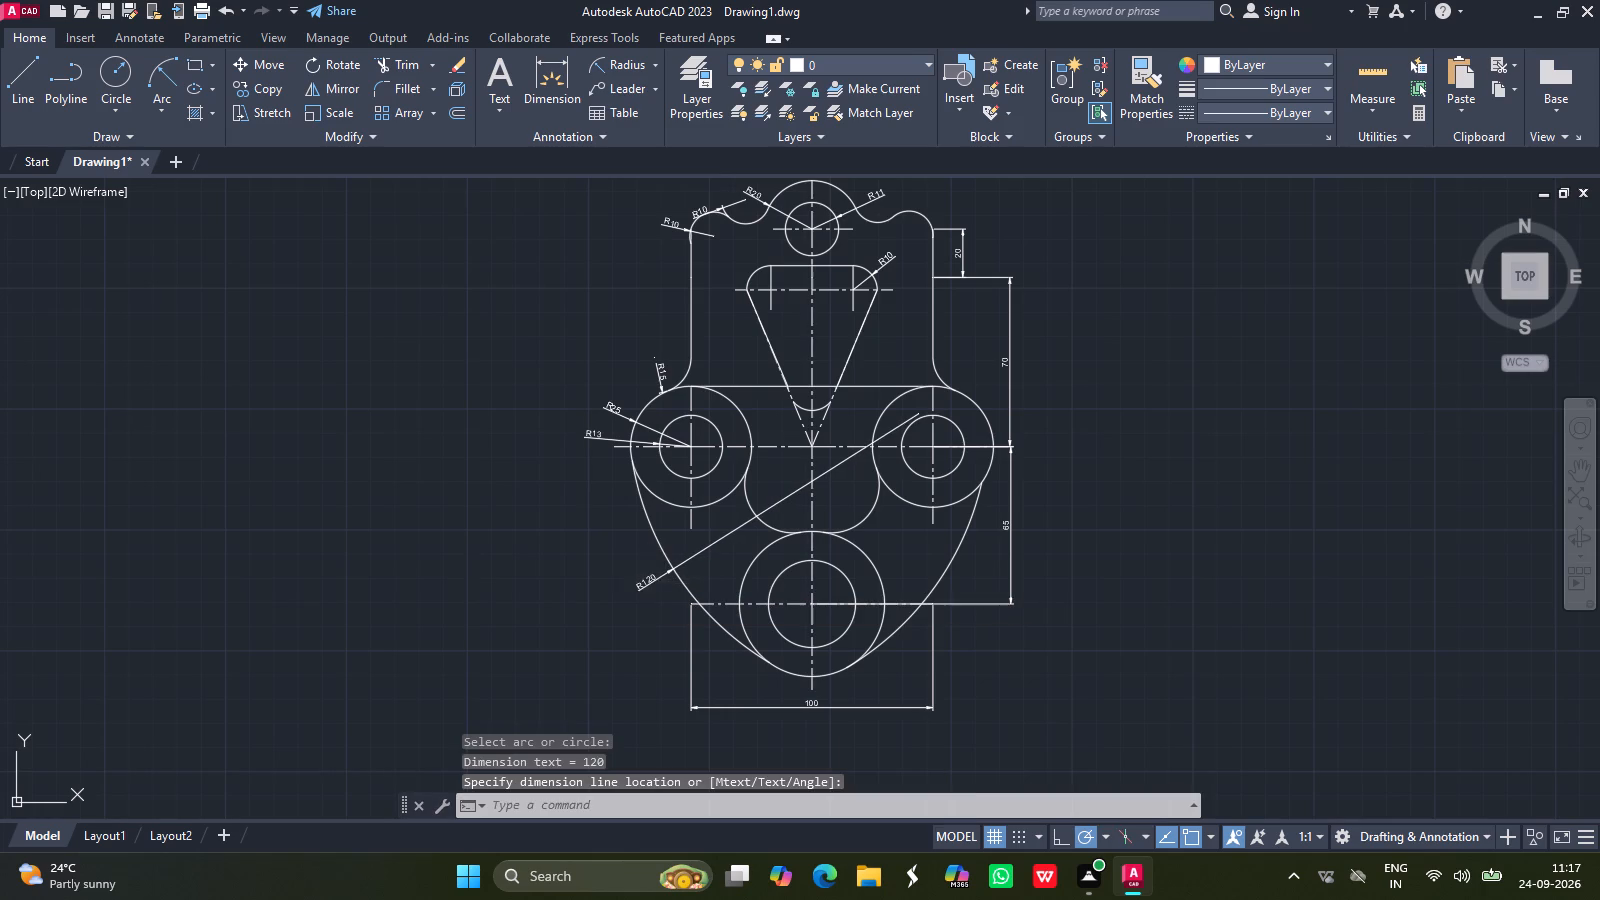
Add radius dimensions to the bottom inner and outer circles, placed on their upper-left side.
{"action": "left_click", "coordinate": [622, 69]}
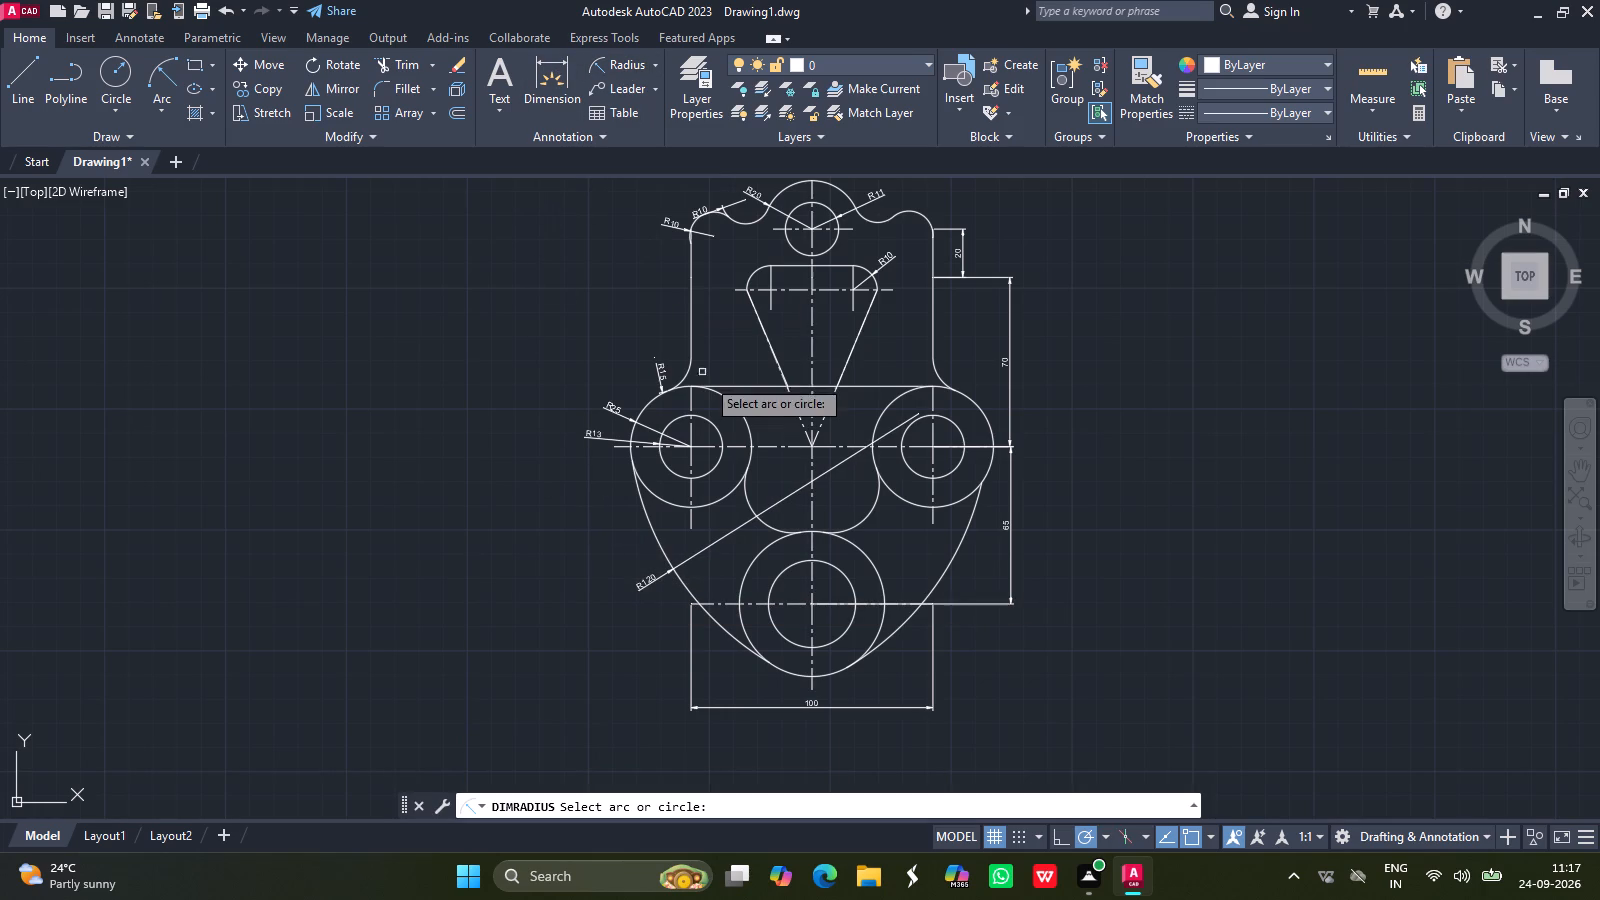
{"action": "left_click_drag", "start_coordinate": [782, 573], "coordinate": [769, 557]}
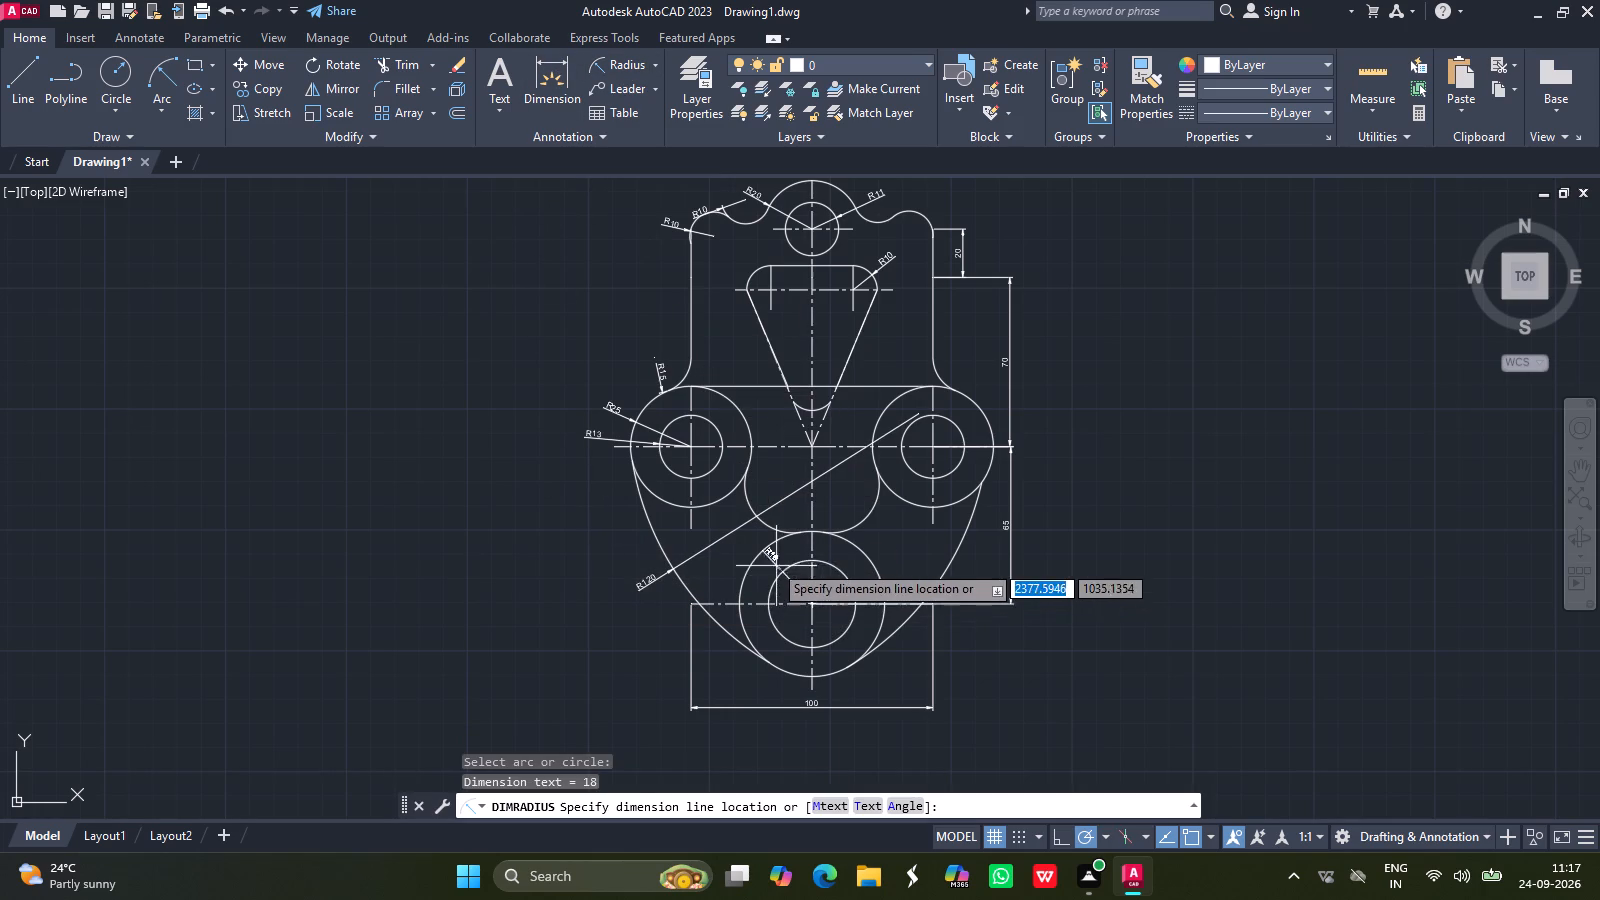
{"action": "left_click_drag", "start_coordinate": [769, 557], "coordinate": [751, 544]}
{"action": "left_click", "coordinate": [751, 544]}
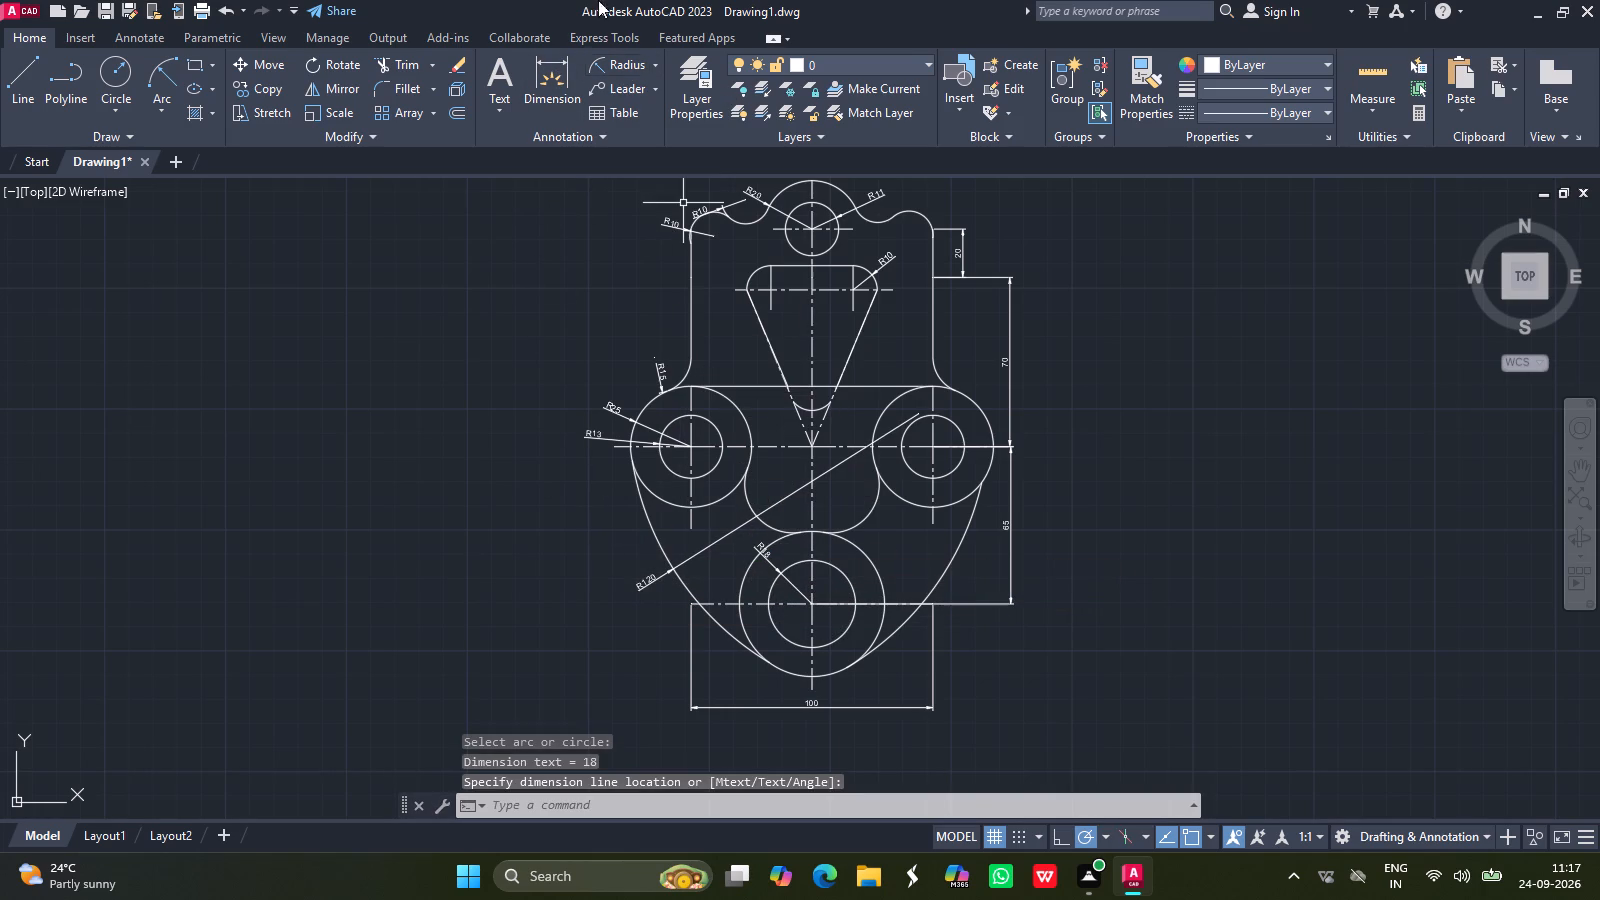
{"action": "left_click", "coordinate": [618, 66]}
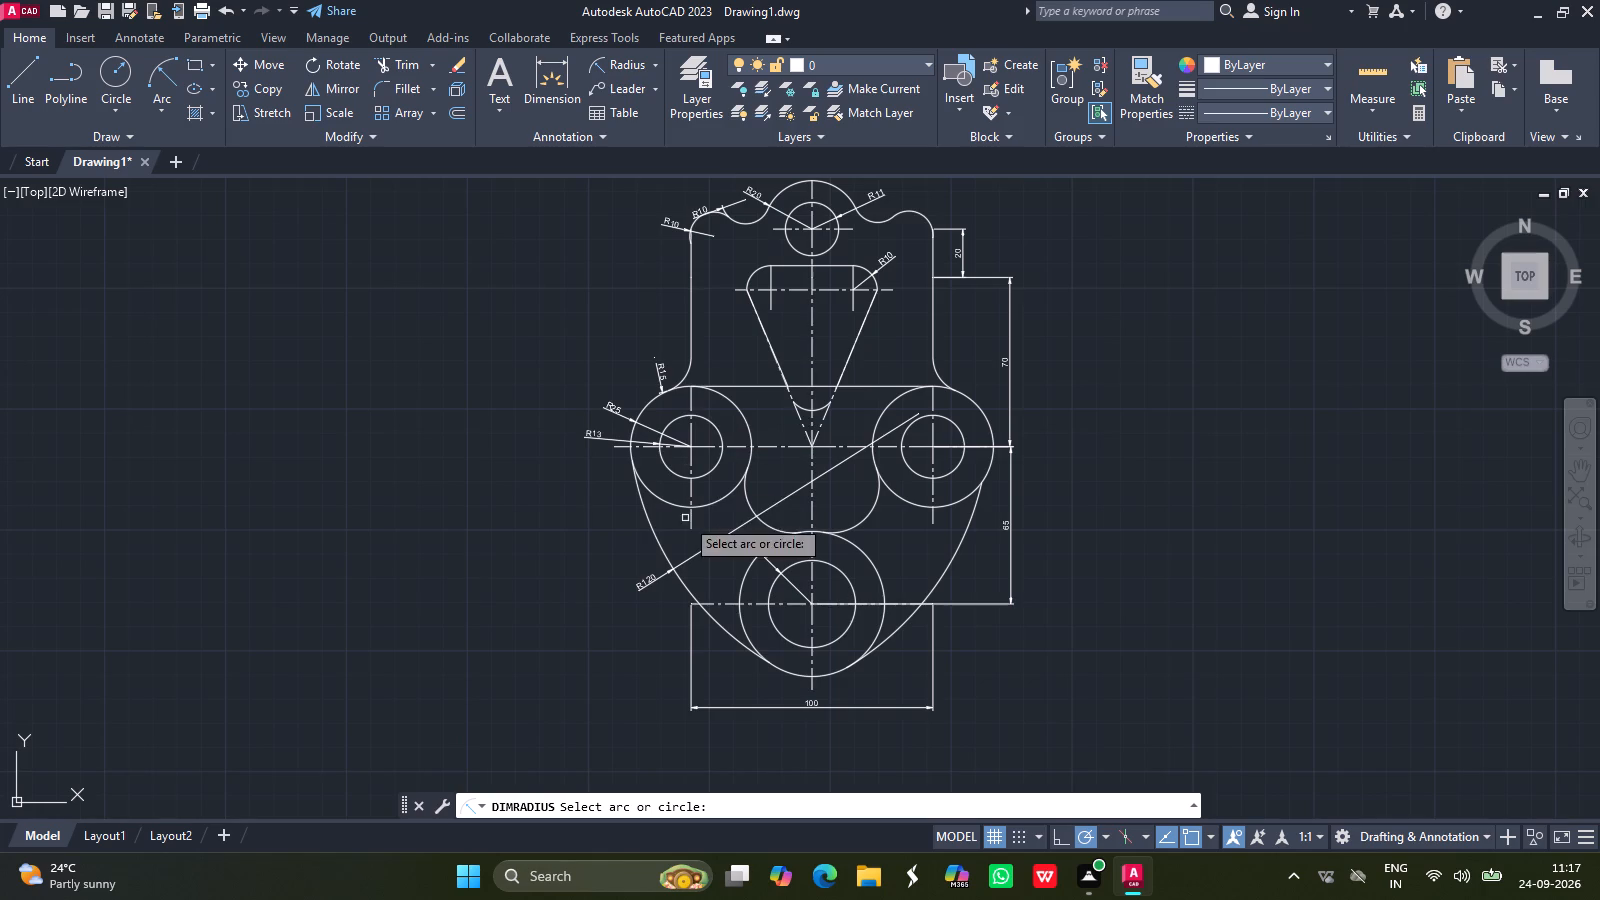
{"action": "left_click", "coordinate": [740, 579]}
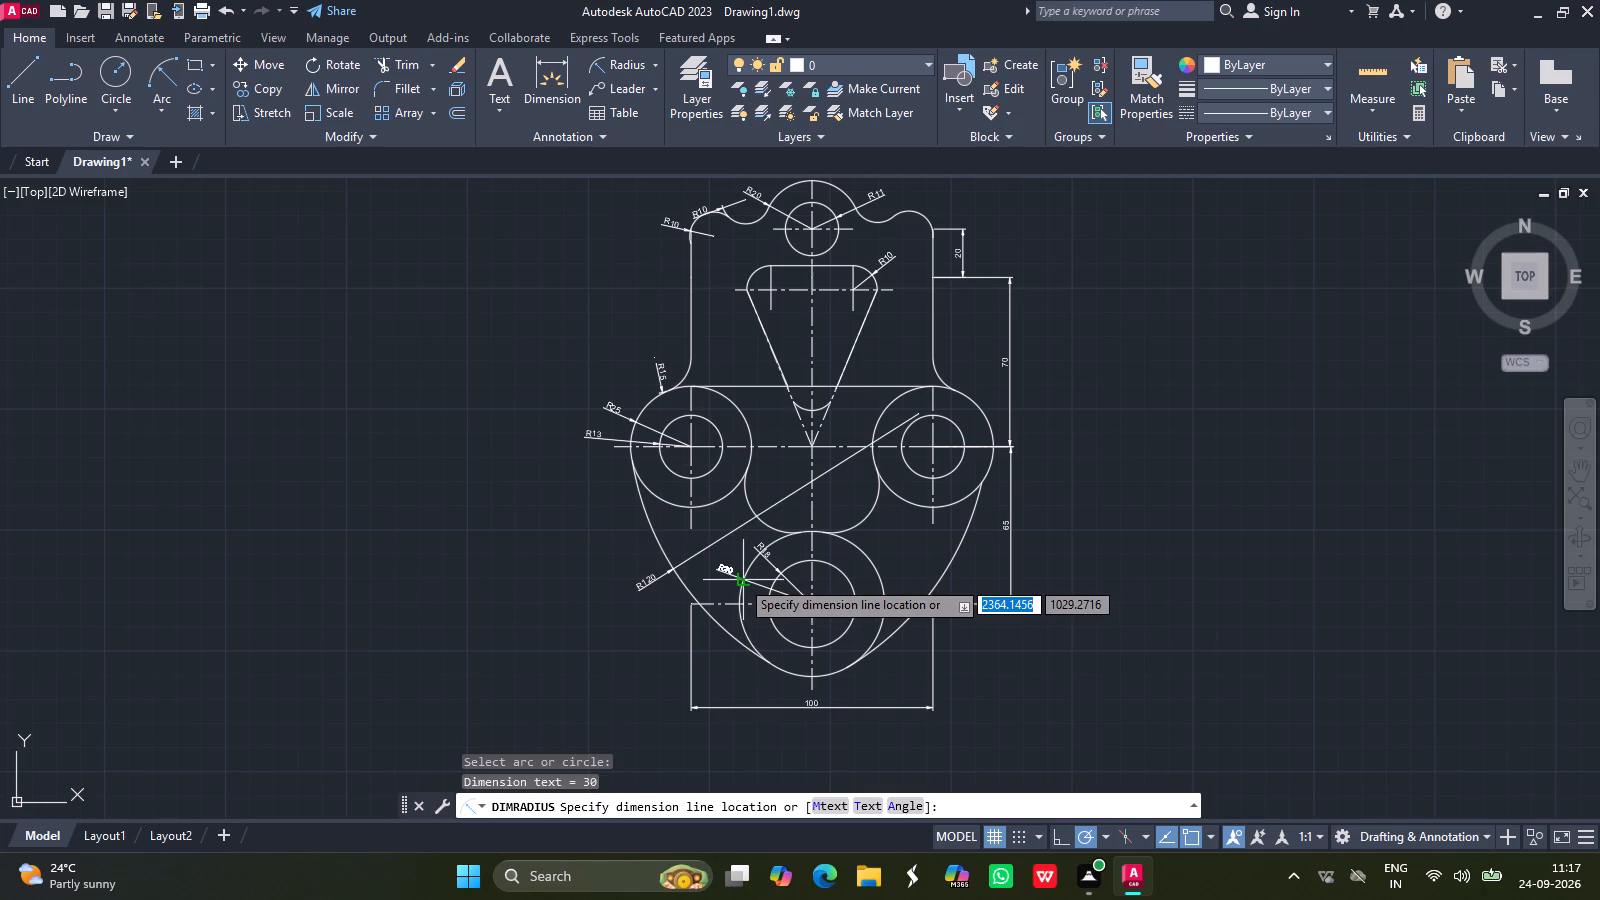
{"action": "left_click", "coordinate": [733, 576]}
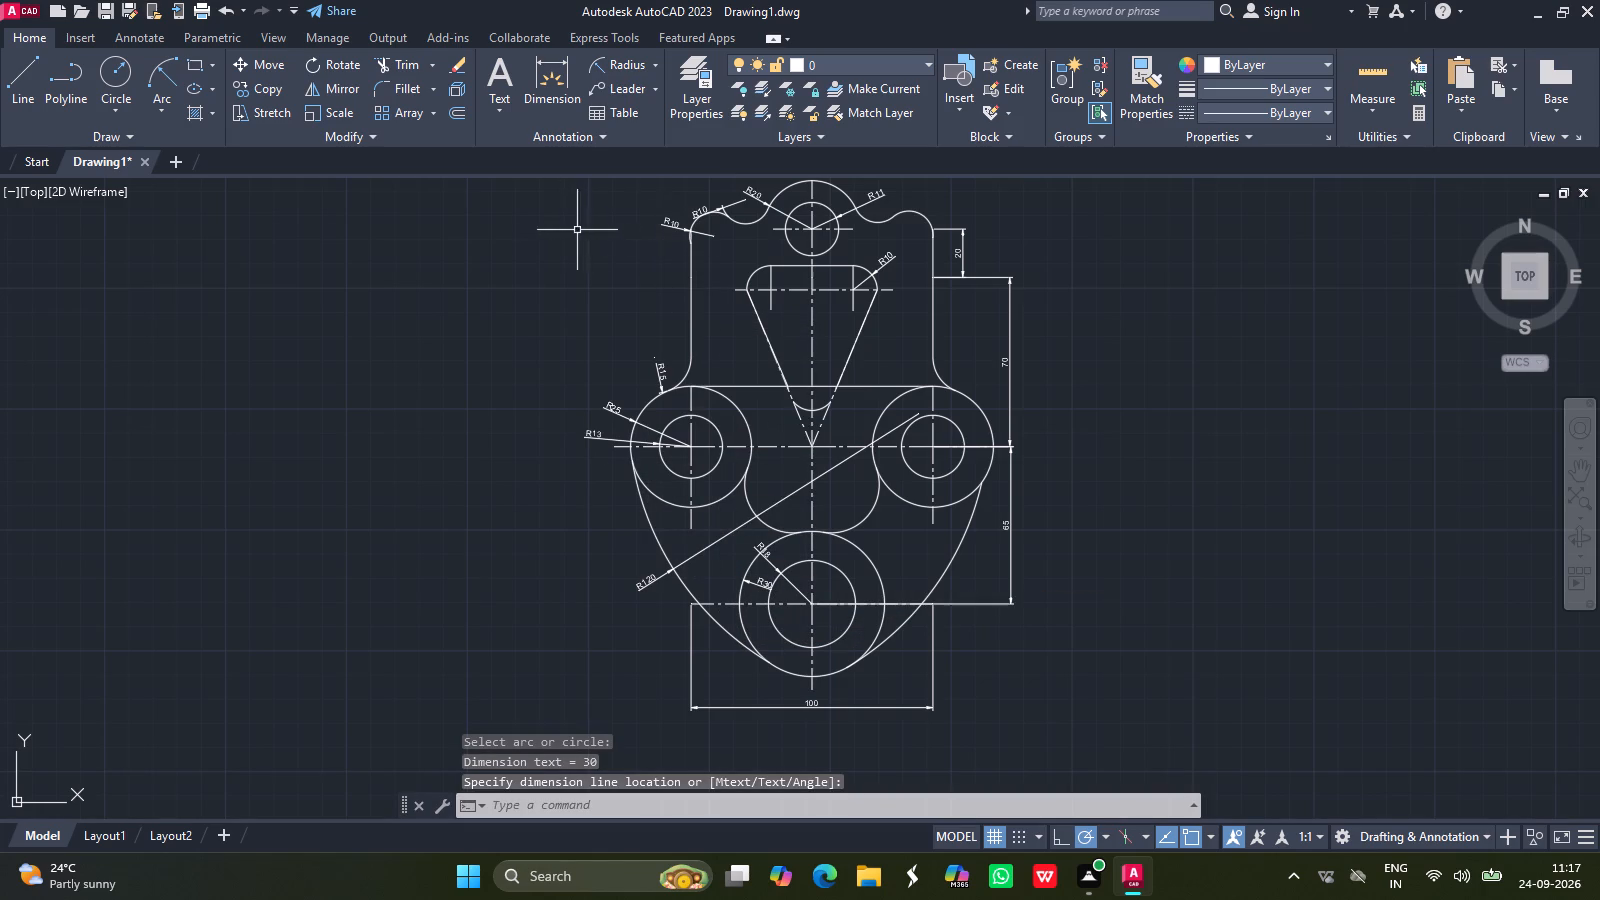
Add a horizontal linear dimension from the middle of the slot's top edge to the outline's left vertical edge, placed above the slot.
{"action": "left_click", "coordinate": [654, 63]}
{"action": "left_click", "coordinate": [640, 99]}
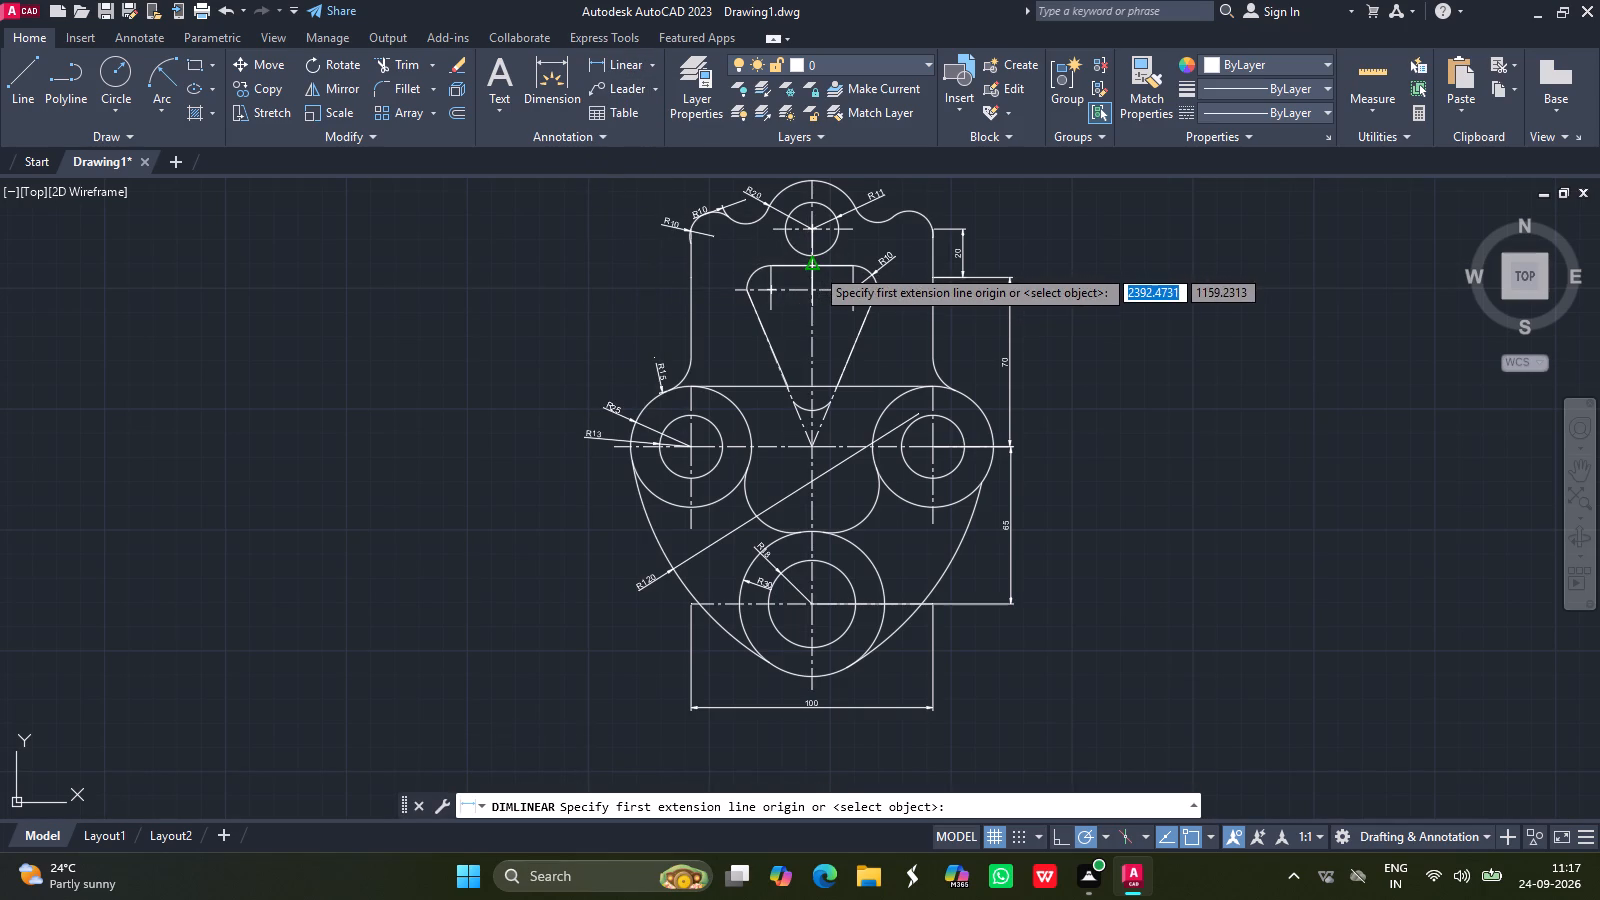
{"action": "left_click_drag", "start_coordinate": [815, 267], "coordinate": [700, 268]}
{"action": "left_click_drag", "start_coordinate": [700, 268], "coordinate": [701, 256]}
{"action": "left_click", "coordinate": [701, 256]}
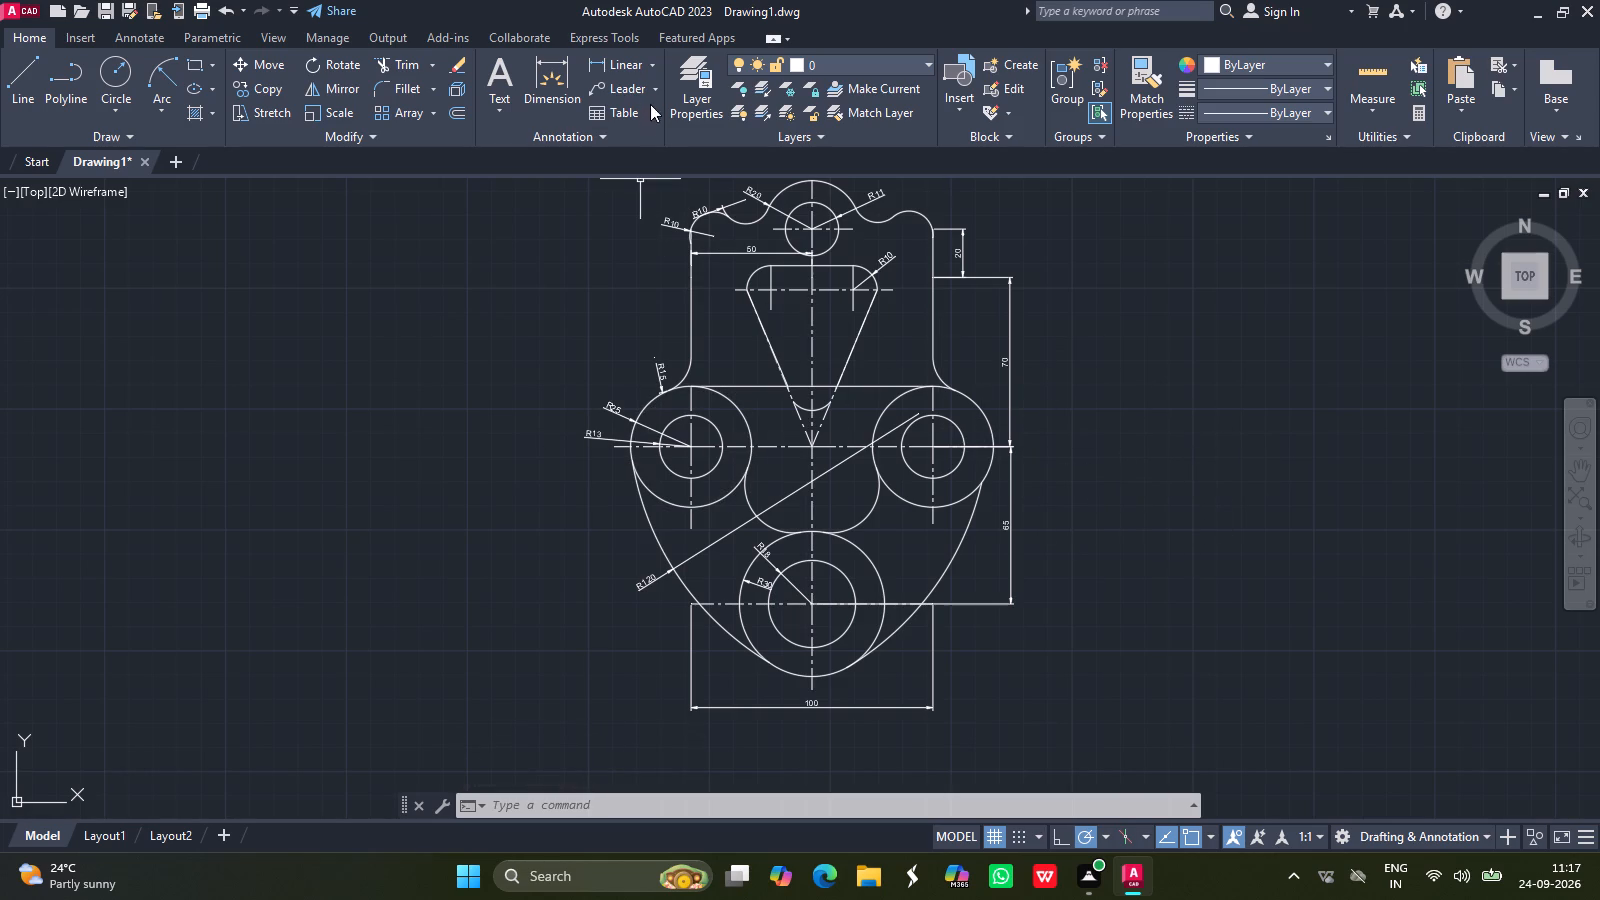
Add an angular dimension between the two slanted sides of the tapered slot, placed inside the slot.
{"action": "left_click", "coordinate": [653, 54]}
{"action": "left_click", "coordinate": [642, 185]}
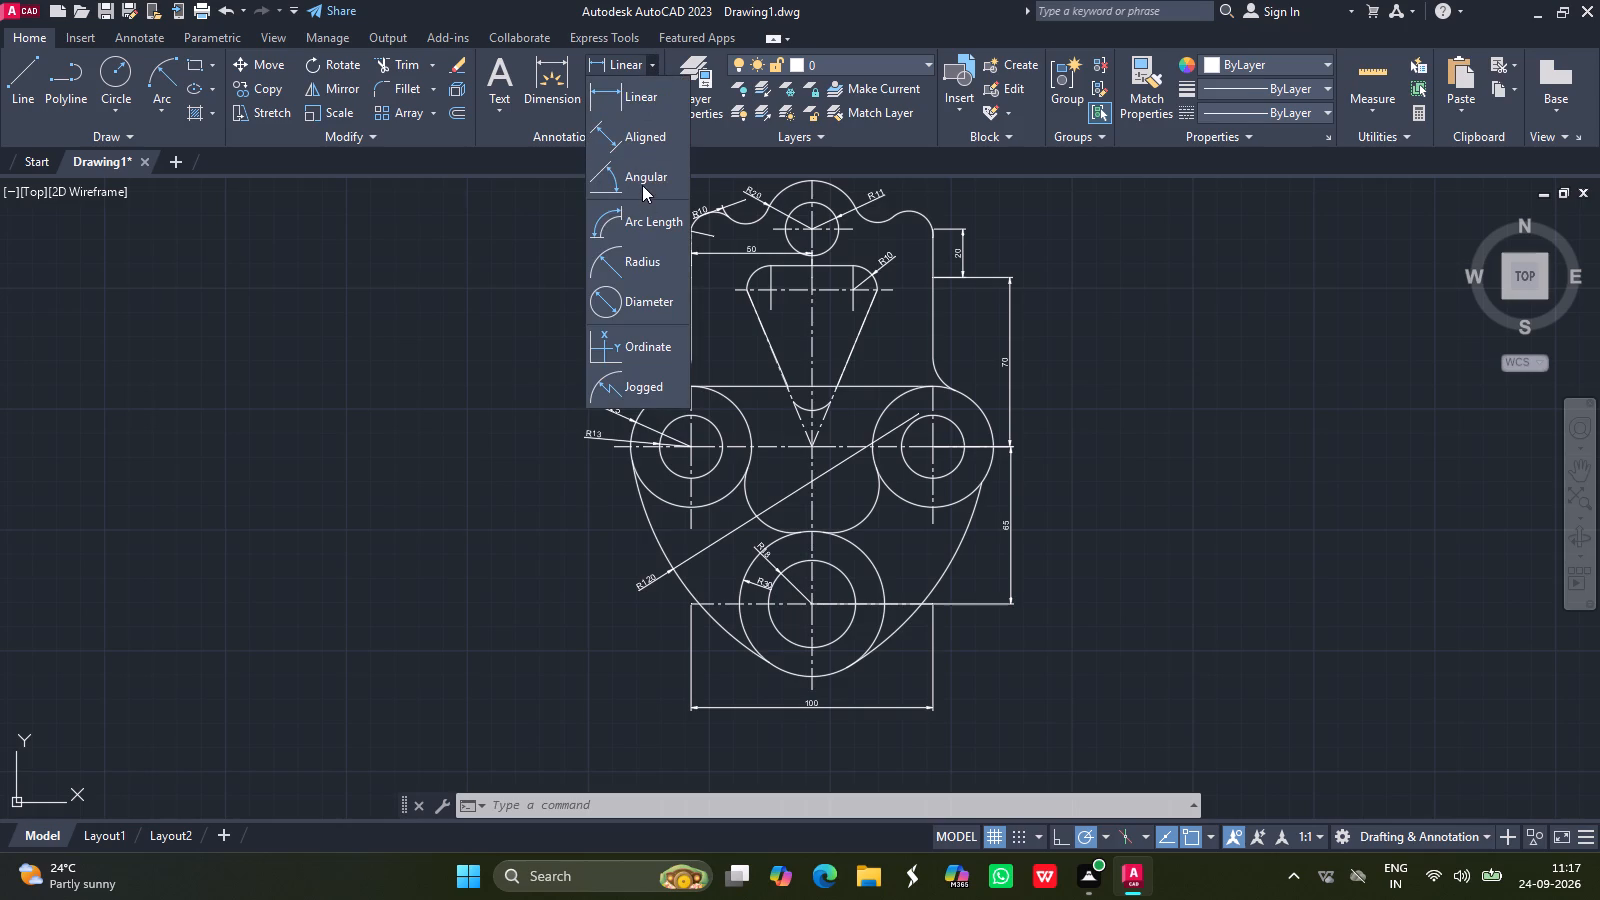
{"action": "left_click_drag", "start_coordinate": [784, 385], "coordinate": [842, 370]}
{"action": "left_click_drag", "start_coordinate": [842, 370], "coordinate": [820, 345]}
{"action": "left_click_drag", "start_coordinate": [820, 345], "coordinate": [910, 432]}
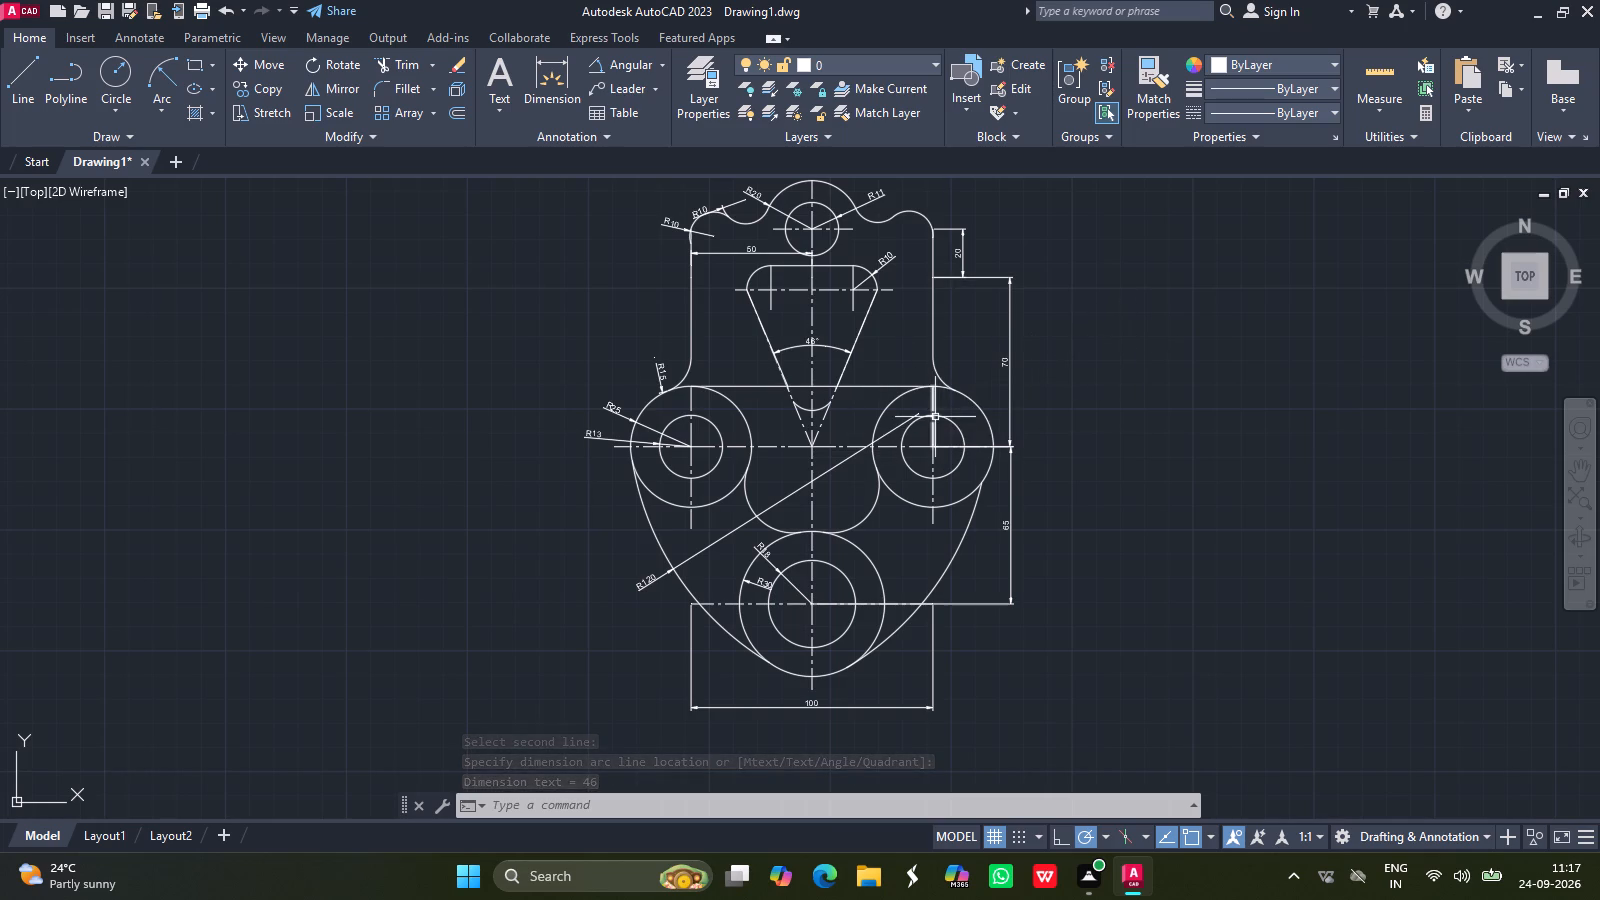
Erase the horizontal line joining the tops of the left-hand and right-hand outer circles.
{"action": "left_click", "coordinate": [871, 385]}
{"action": "key", "text": "Delete"}
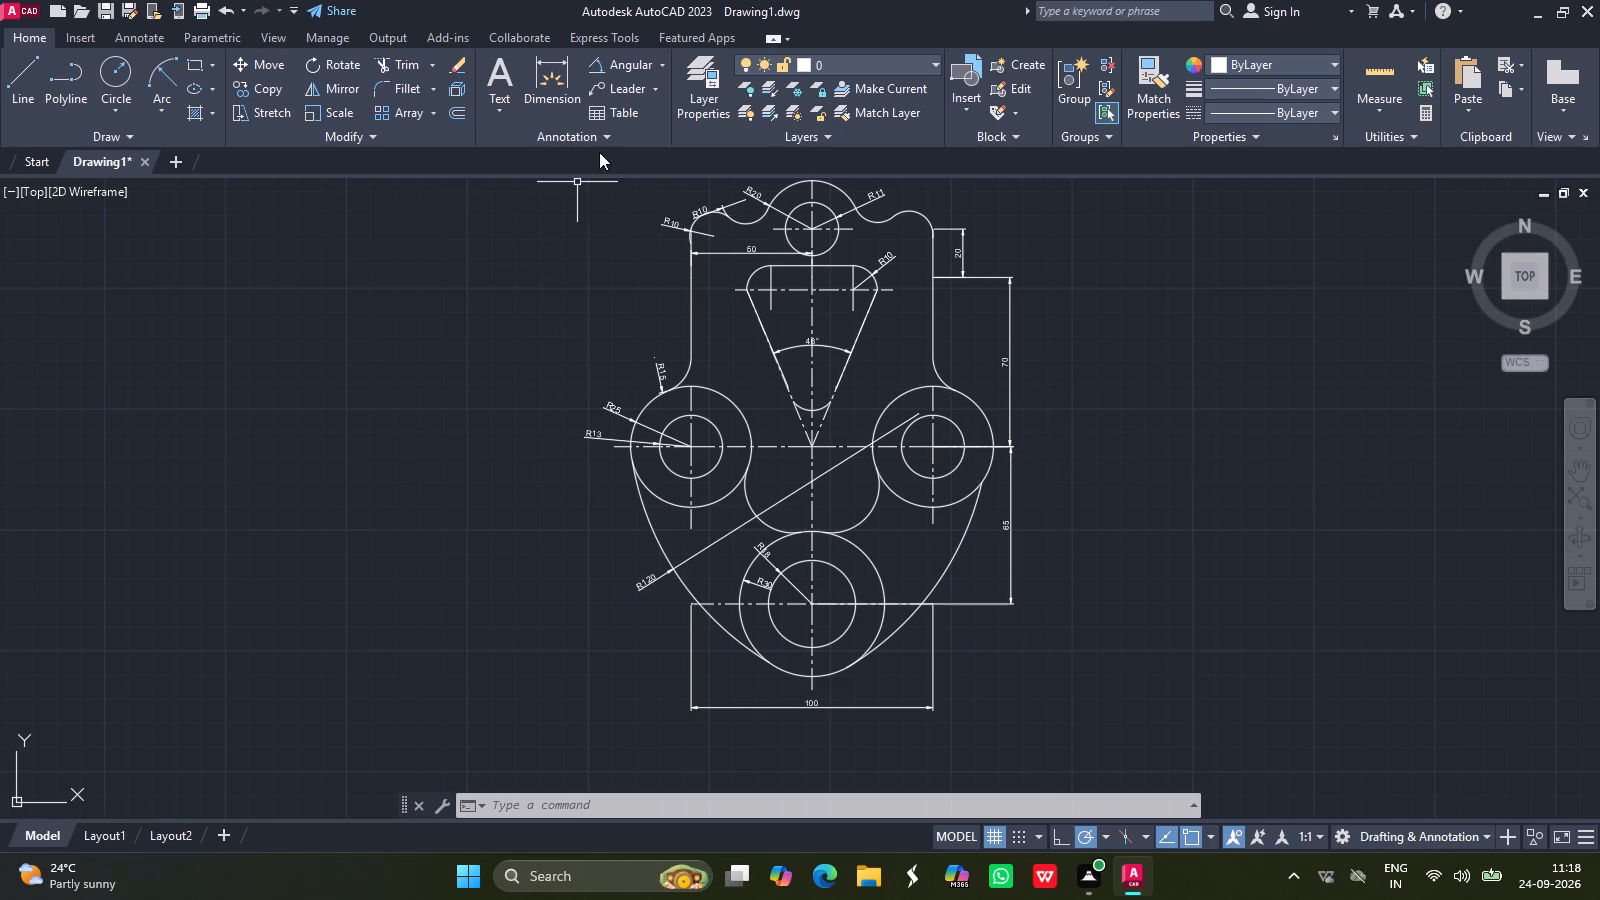
Add a radius dimension to the left-hand rounded corner of the U-shaped pocket above the bottom circles, placed inside the pocket.
{"action": "left_click", "coordinate": [660, 66]}
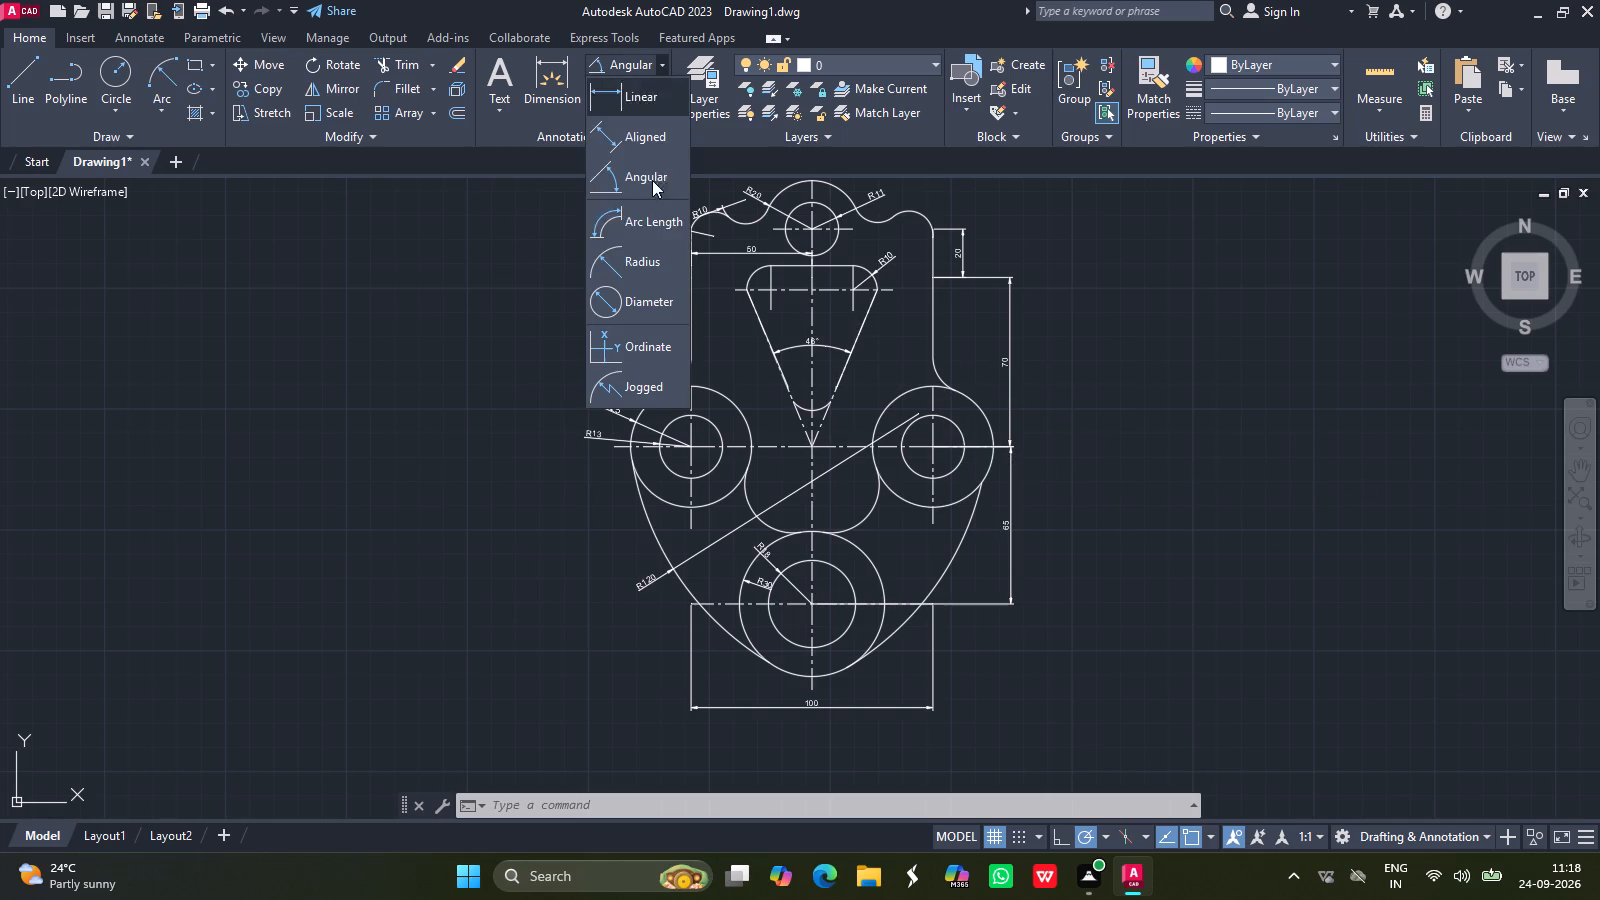
{"action": "left_click", "coordinate": [621, 252]}
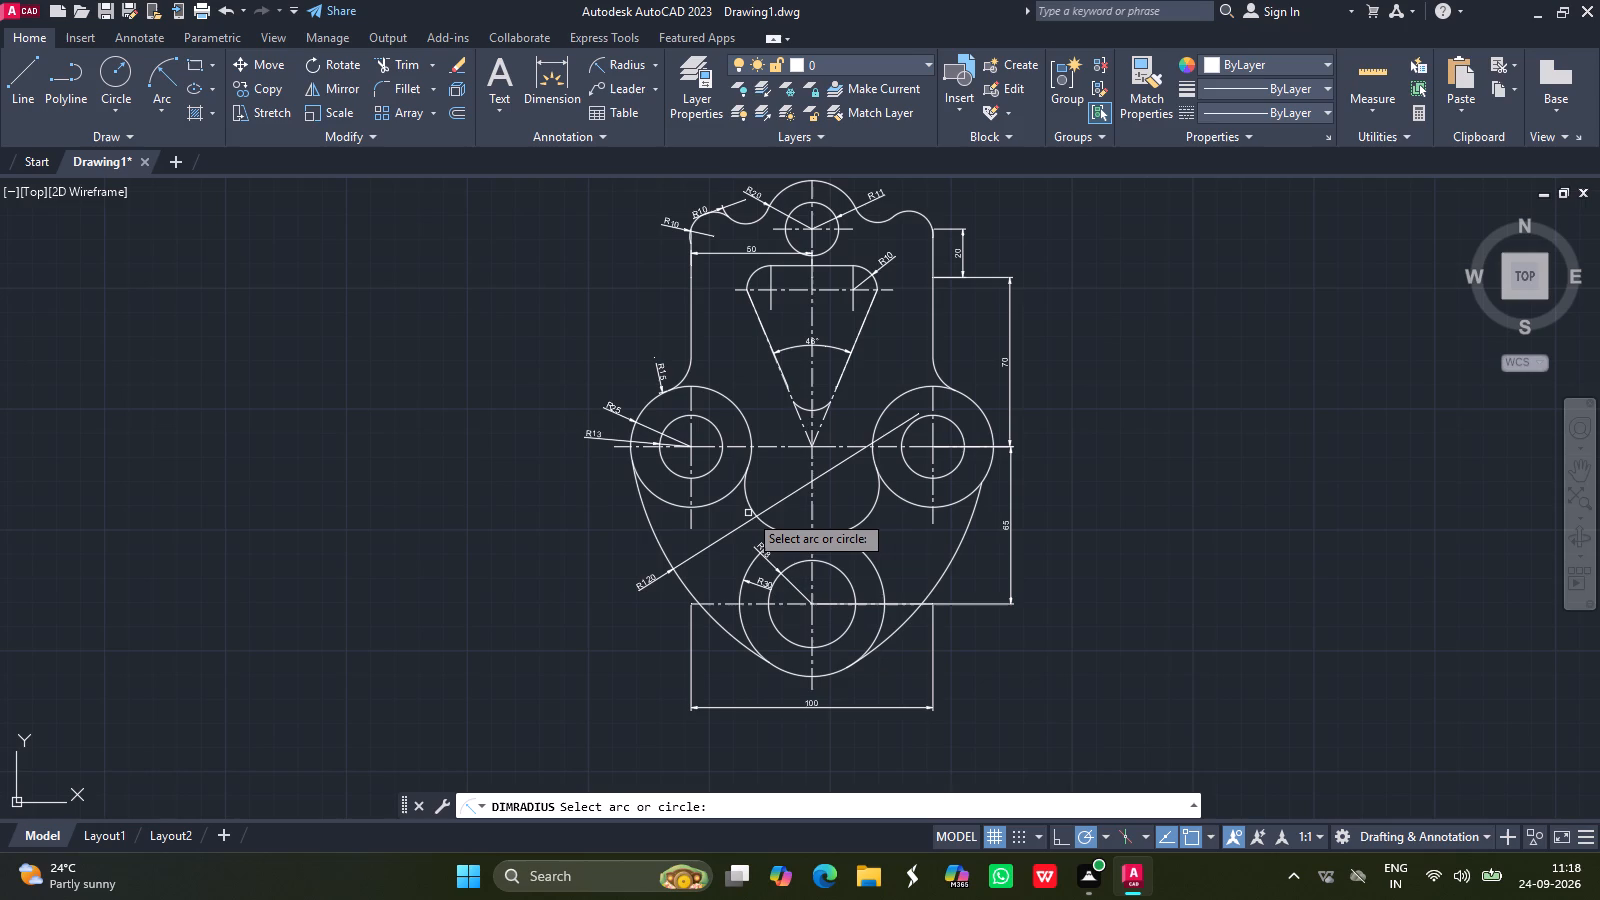
{"action": "left_click_drag", "start_coordinate": [748, 504], "coordinate": [763, 495]}
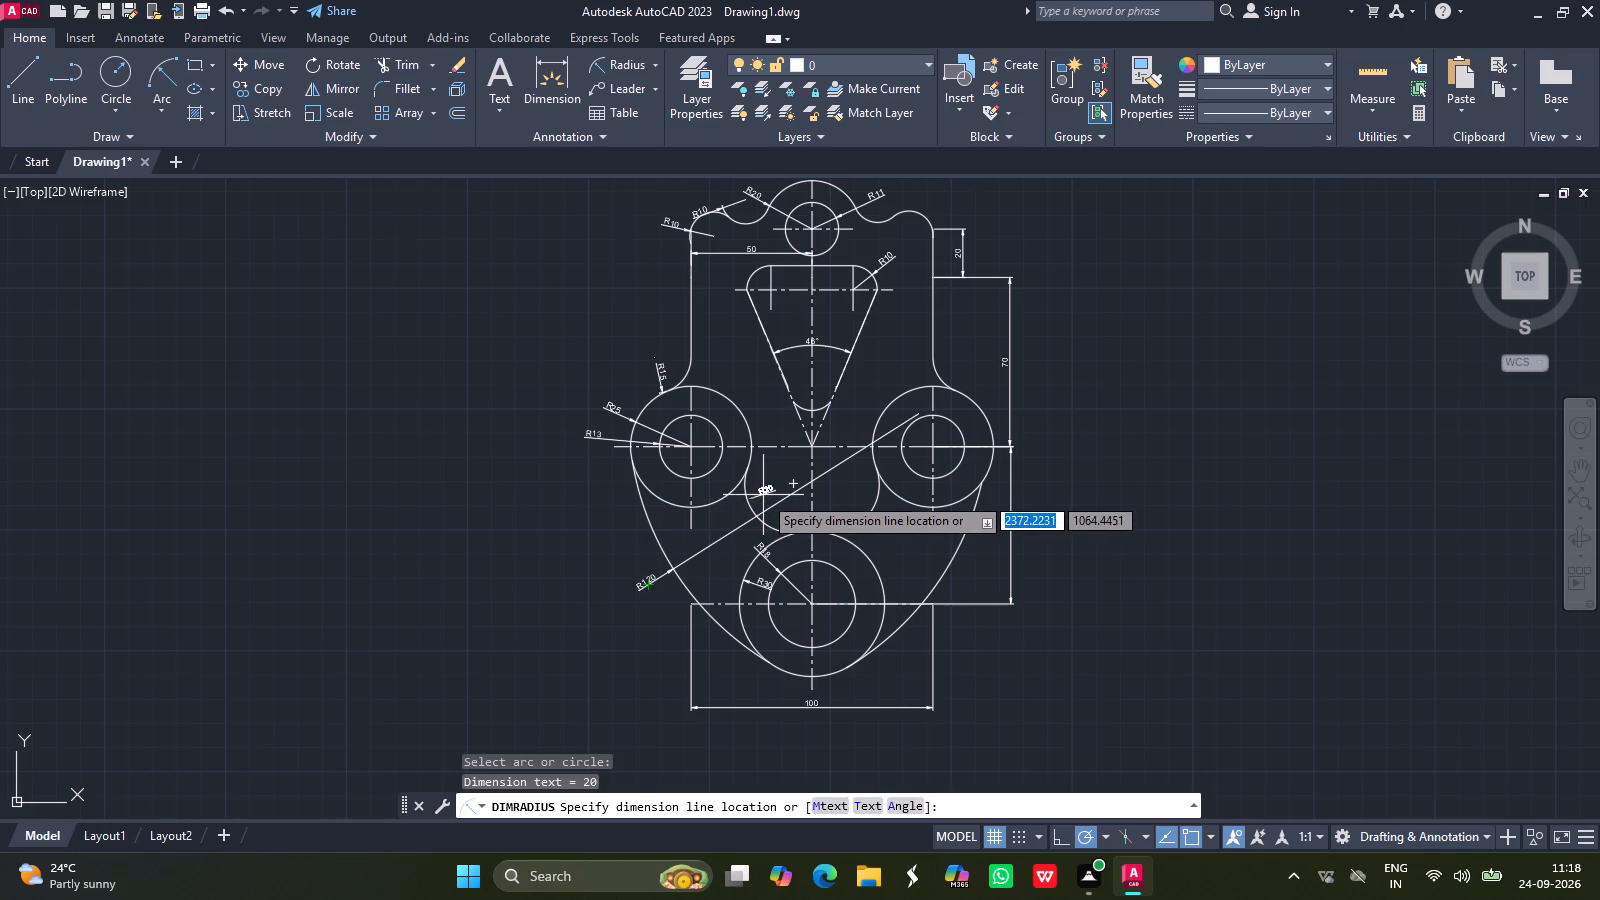
{"action": "left_click", "coordinate": [763, 495]}
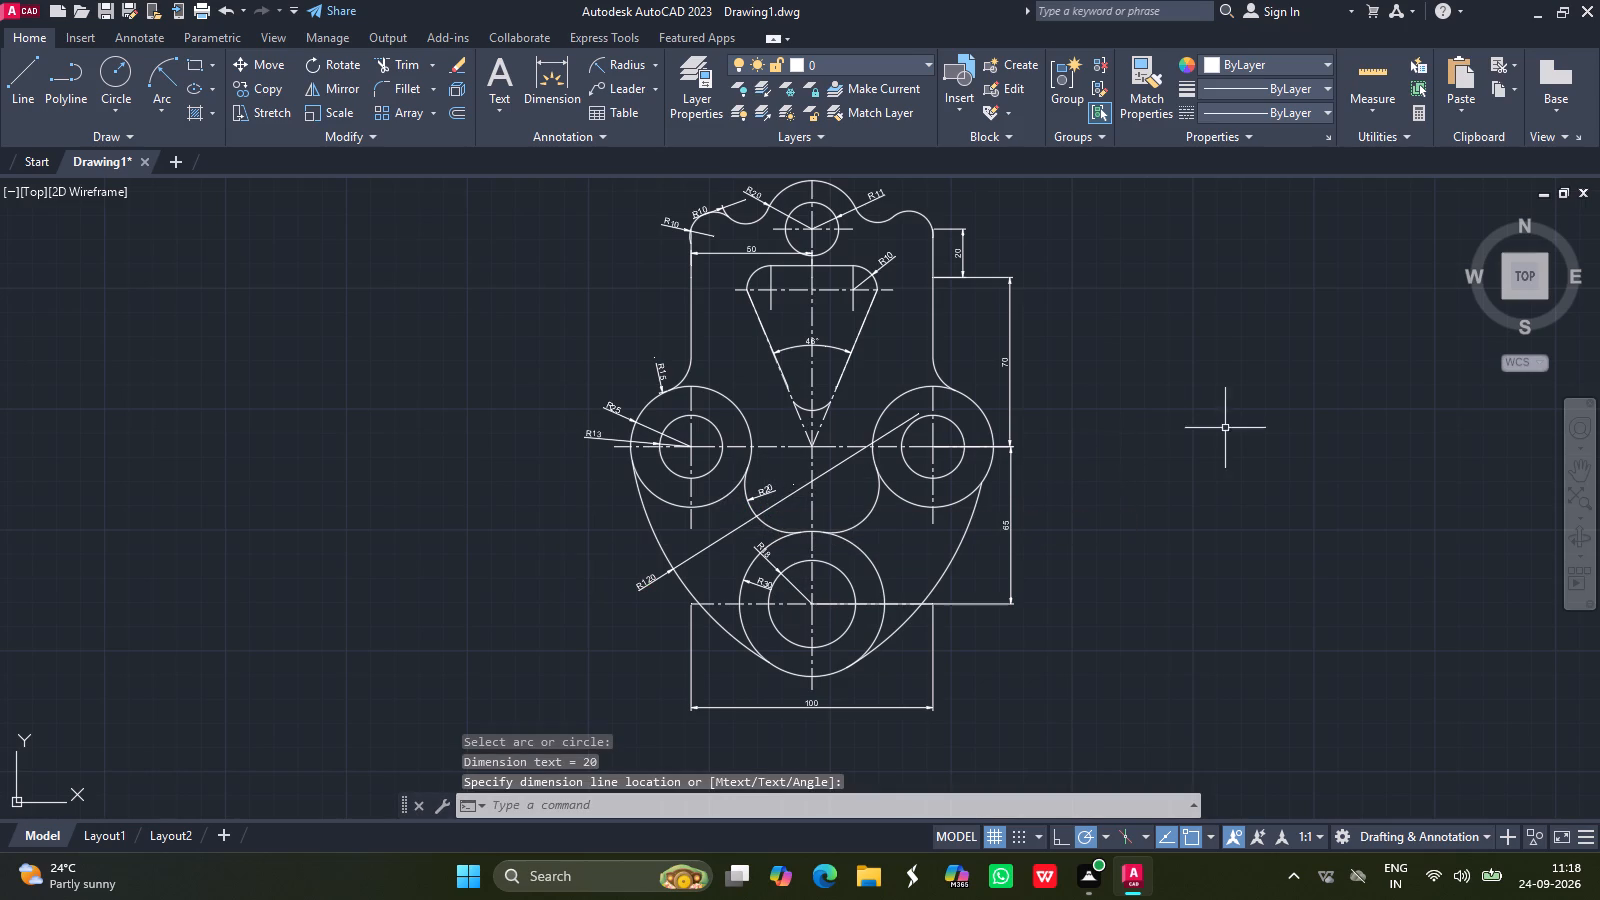
Prefix the radius dimension text of the left-hand outer circle with 2X.
{"action": "double_click", "coordinate": [619, 405]}
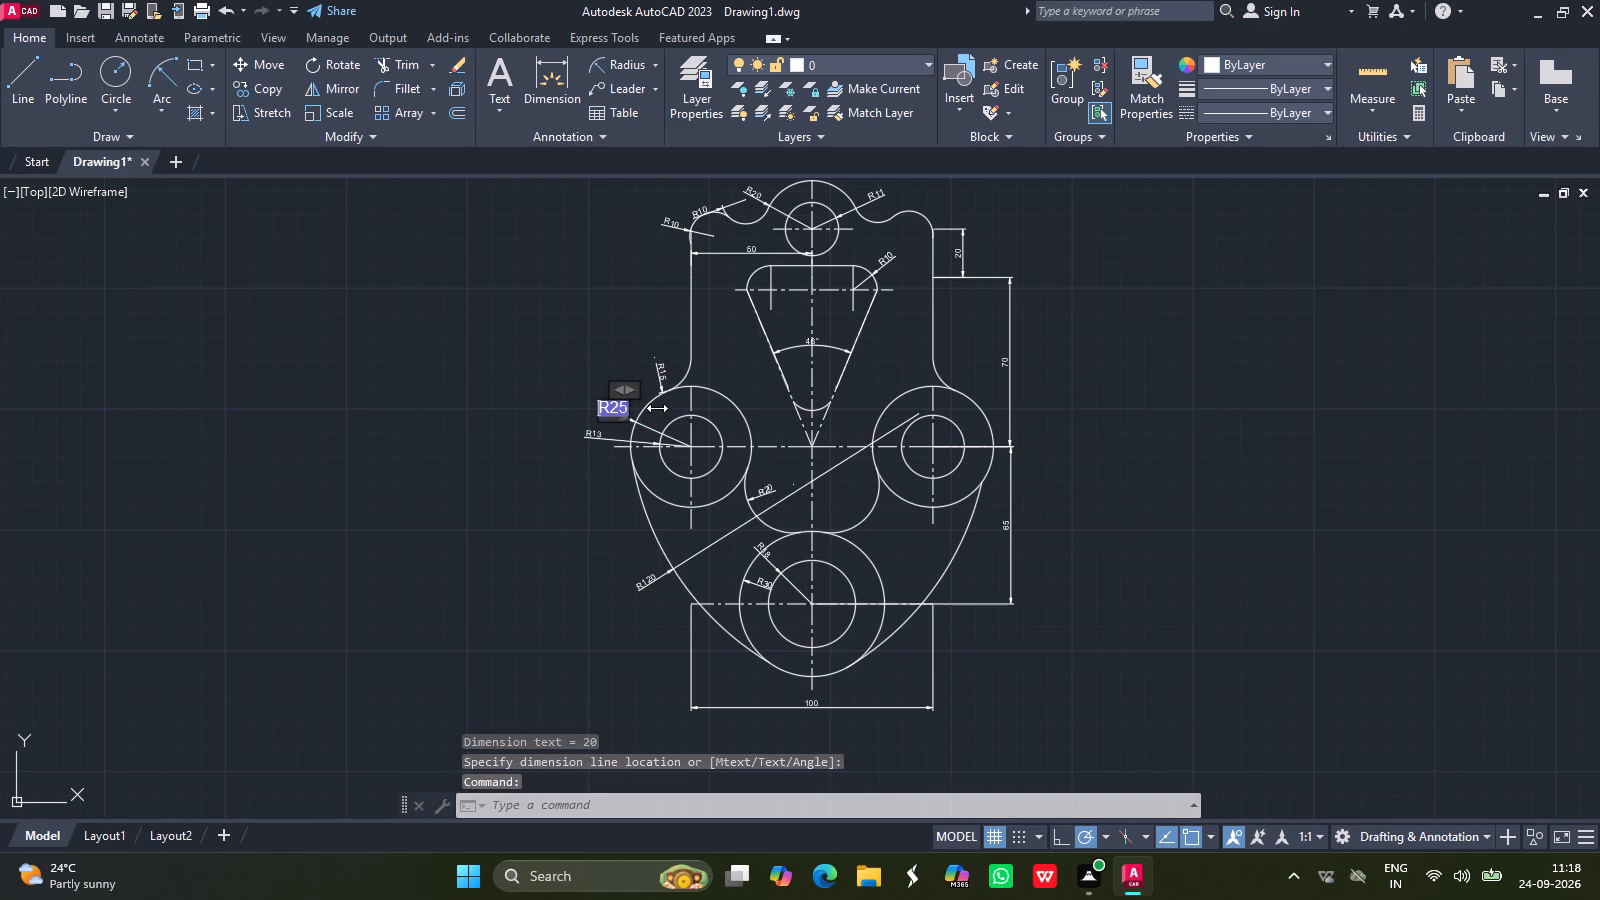
{"action": "key", "text": "Left"}
{"action": "key", "text": "2"}
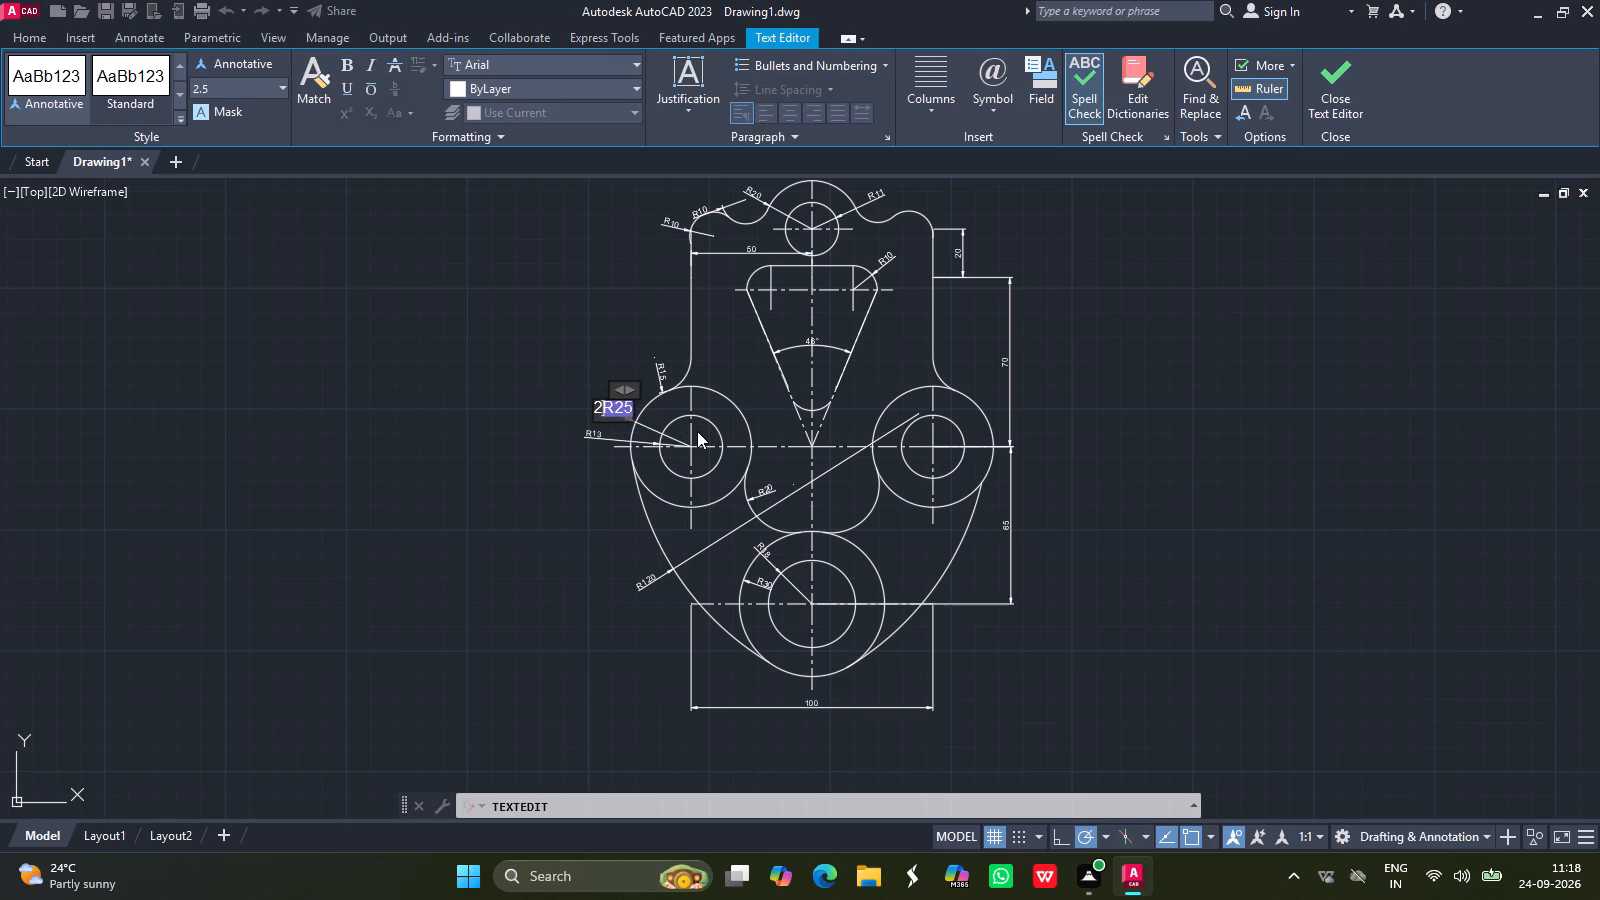
{"action": "key", "text": "shift+x"}
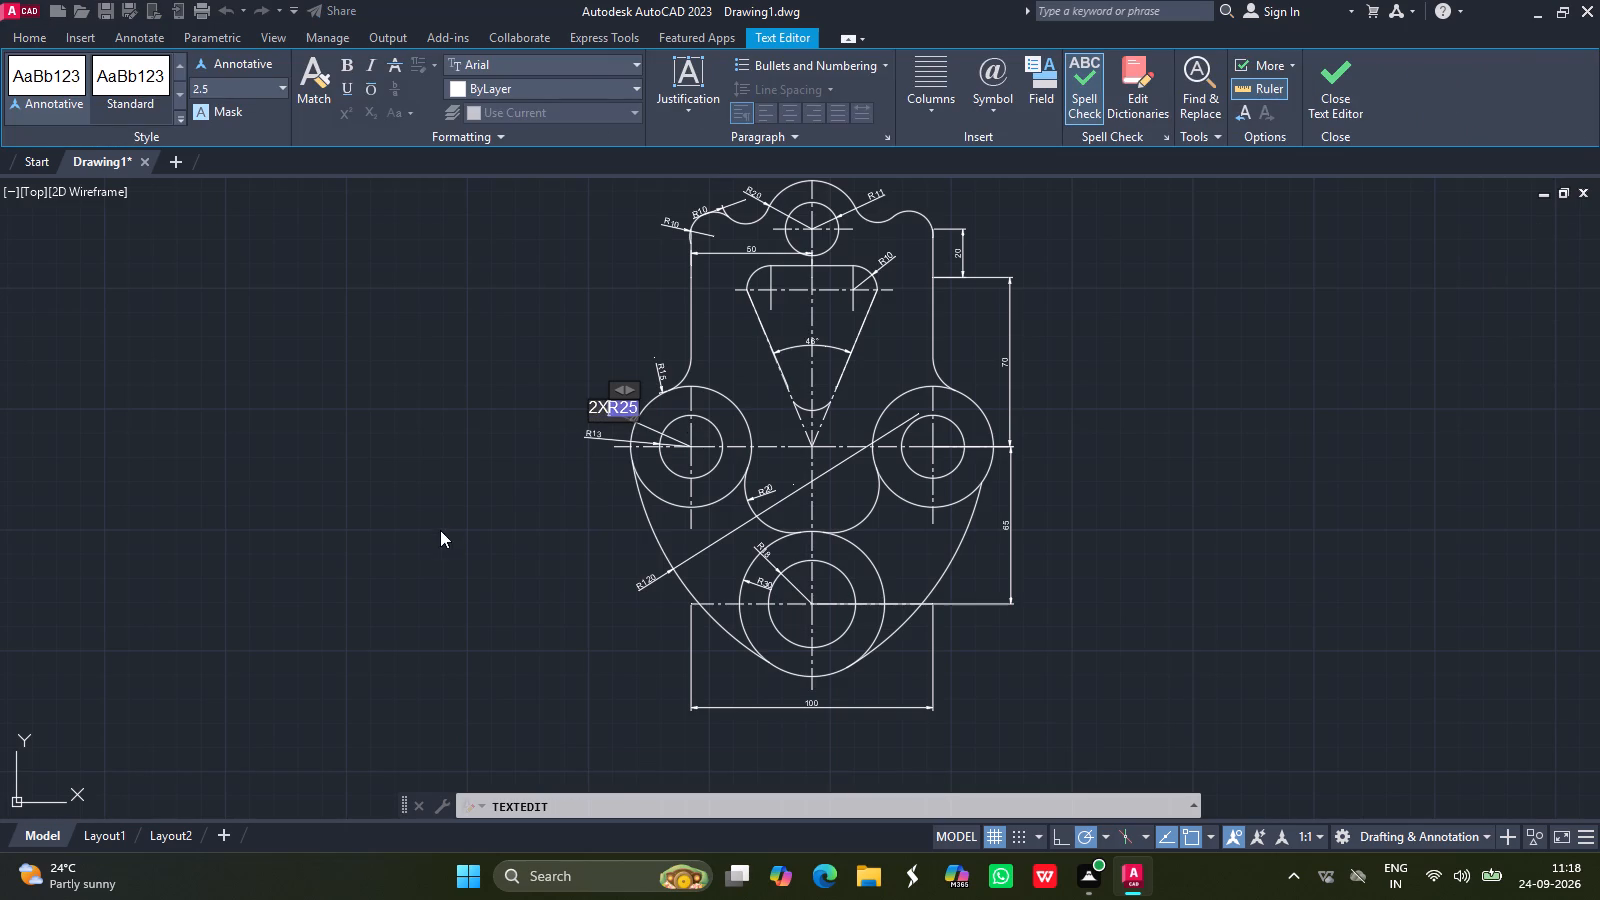
{"action": "left_click", "coordinate": [440, 530]}
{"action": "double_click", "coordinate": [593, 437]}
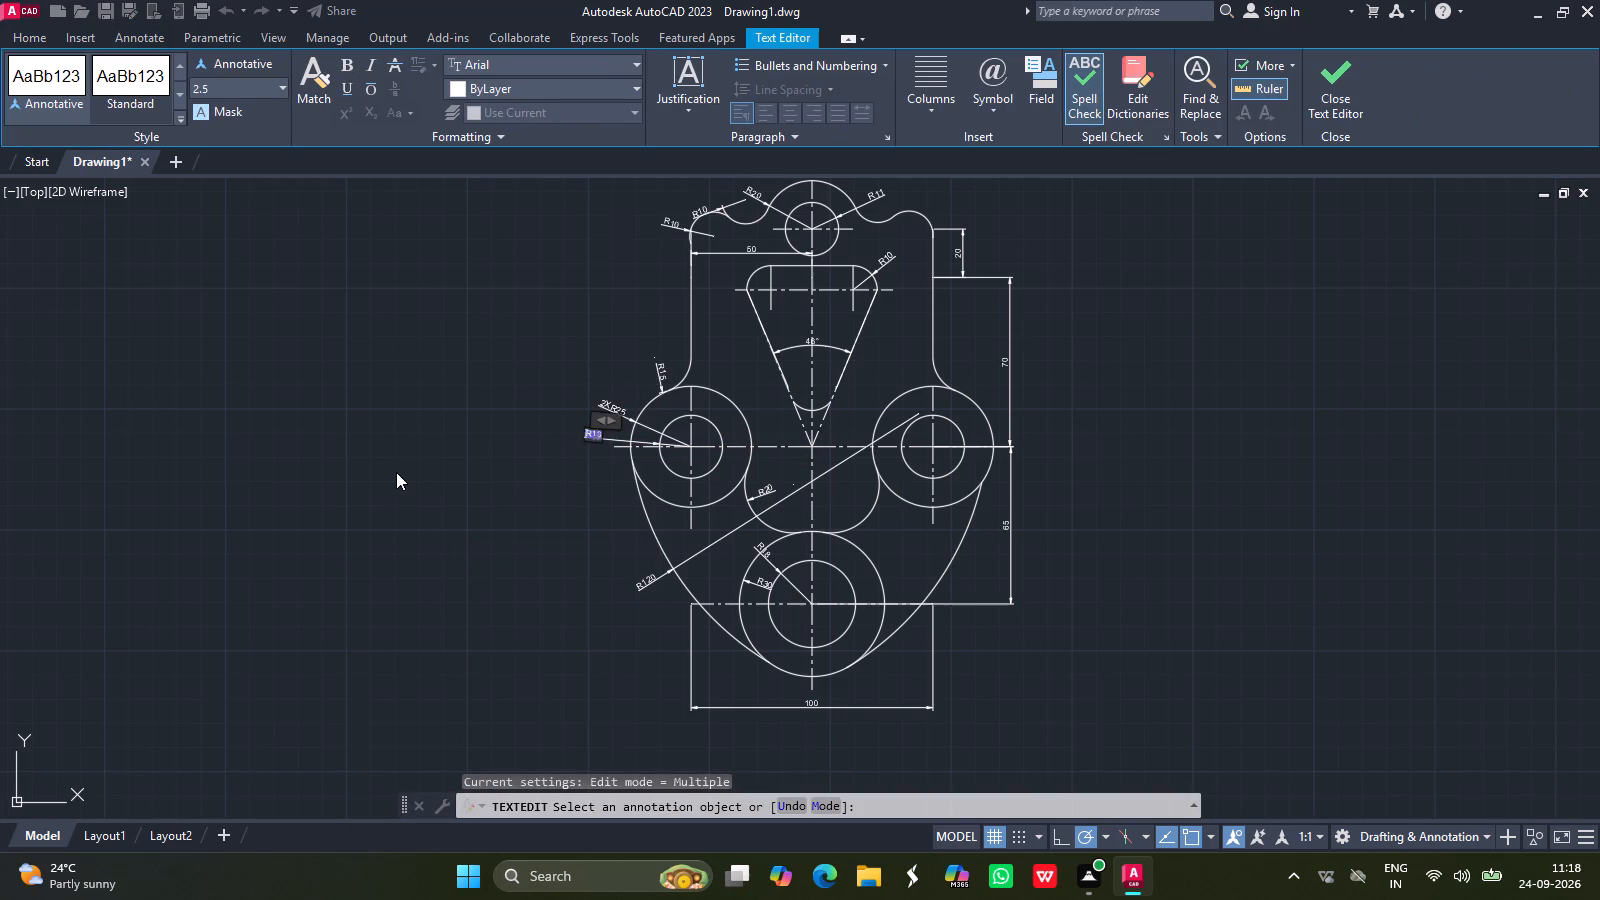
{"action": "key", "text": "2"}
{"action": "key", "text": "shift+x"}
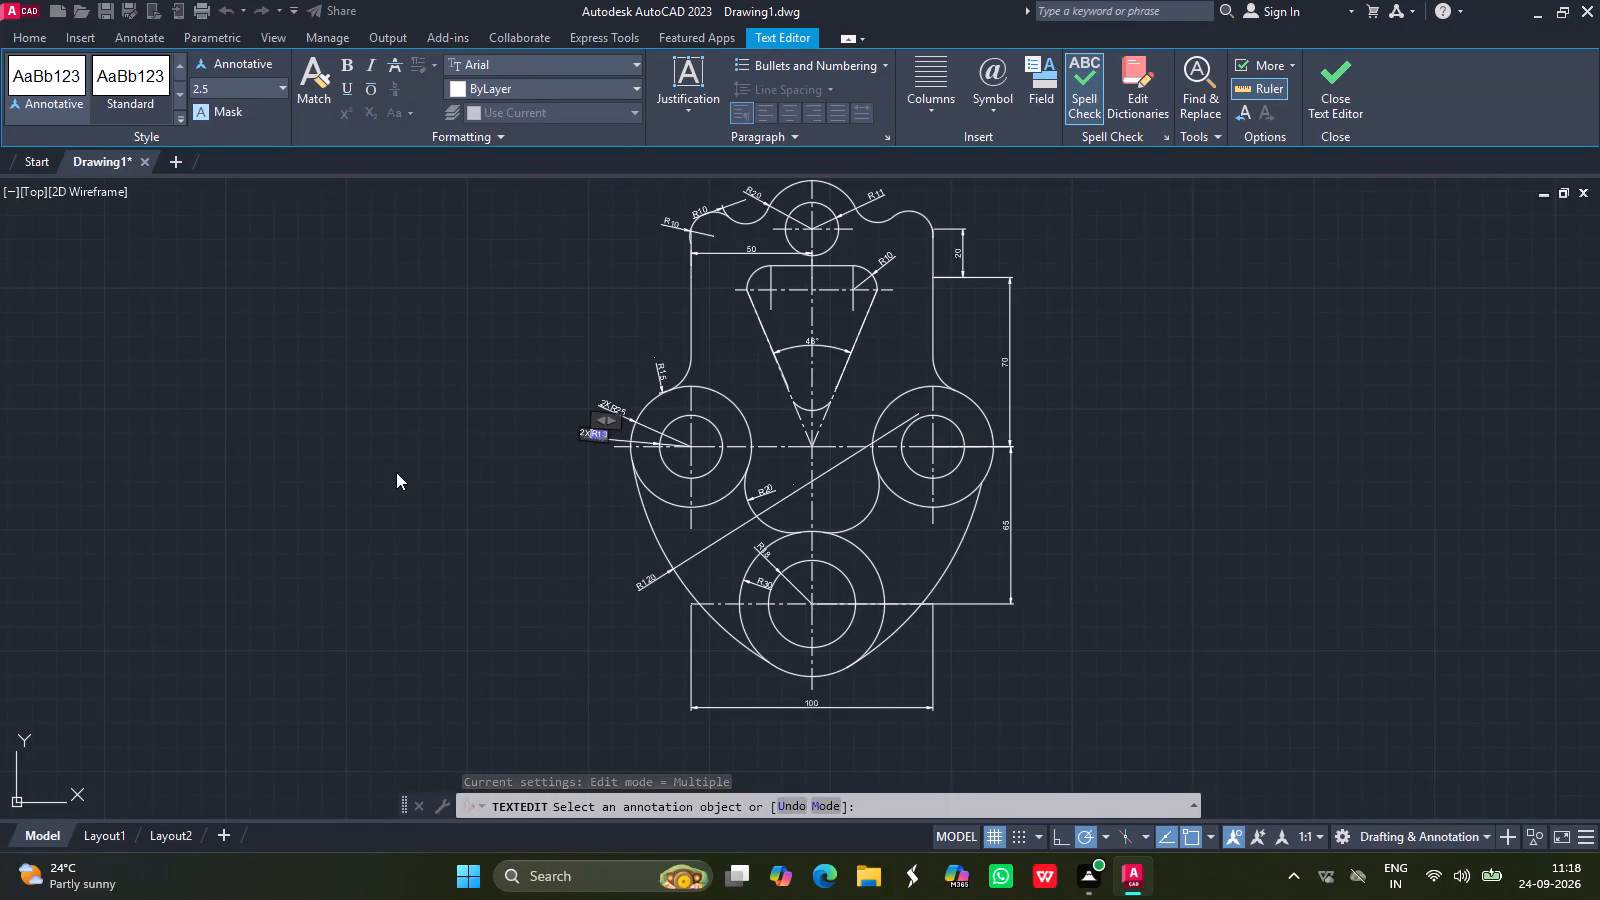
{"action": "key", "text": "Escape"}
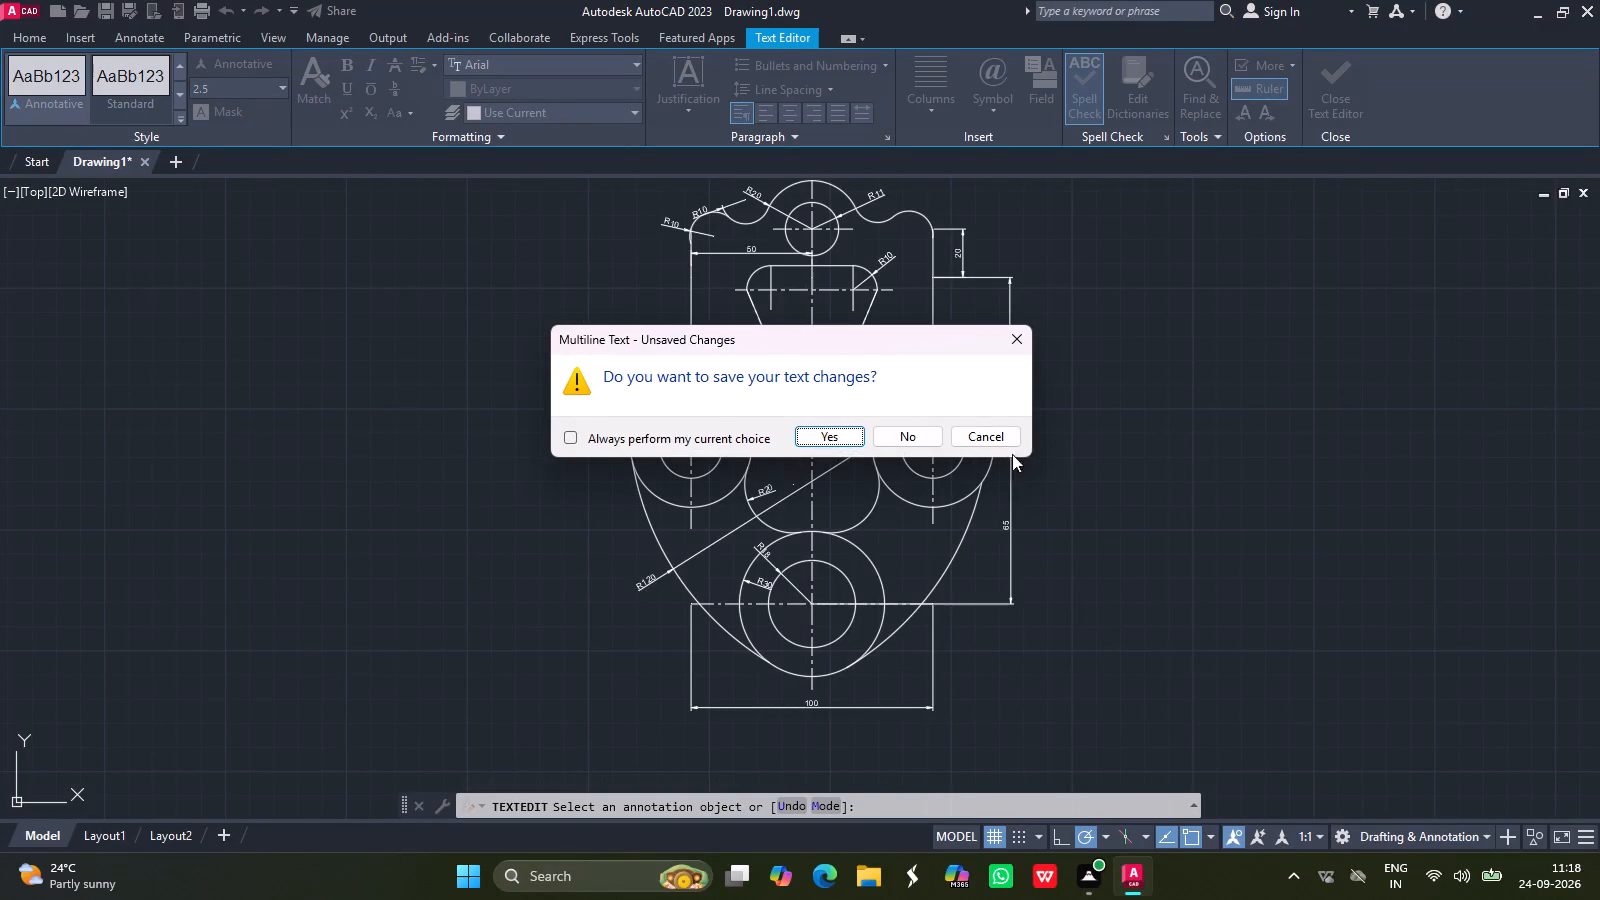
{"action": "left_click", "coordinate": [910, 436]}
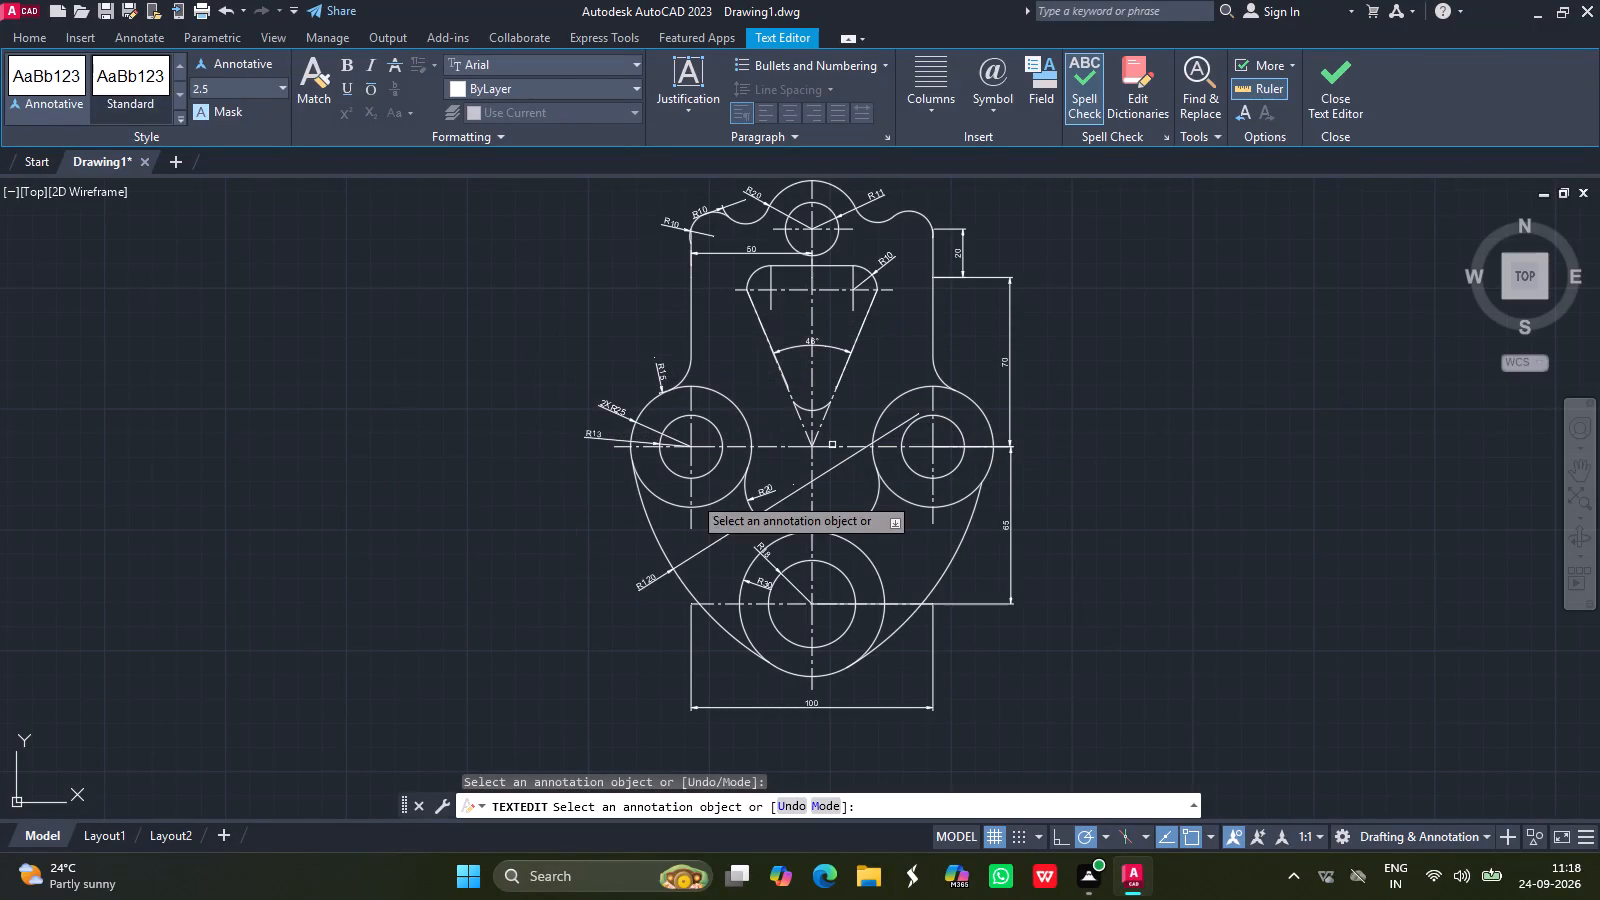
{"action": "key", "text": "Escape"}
Prefix the radius dimension text of the left-hand inner circle with 2X.
{"action": "double_click", "coordinate": [595, 438]}
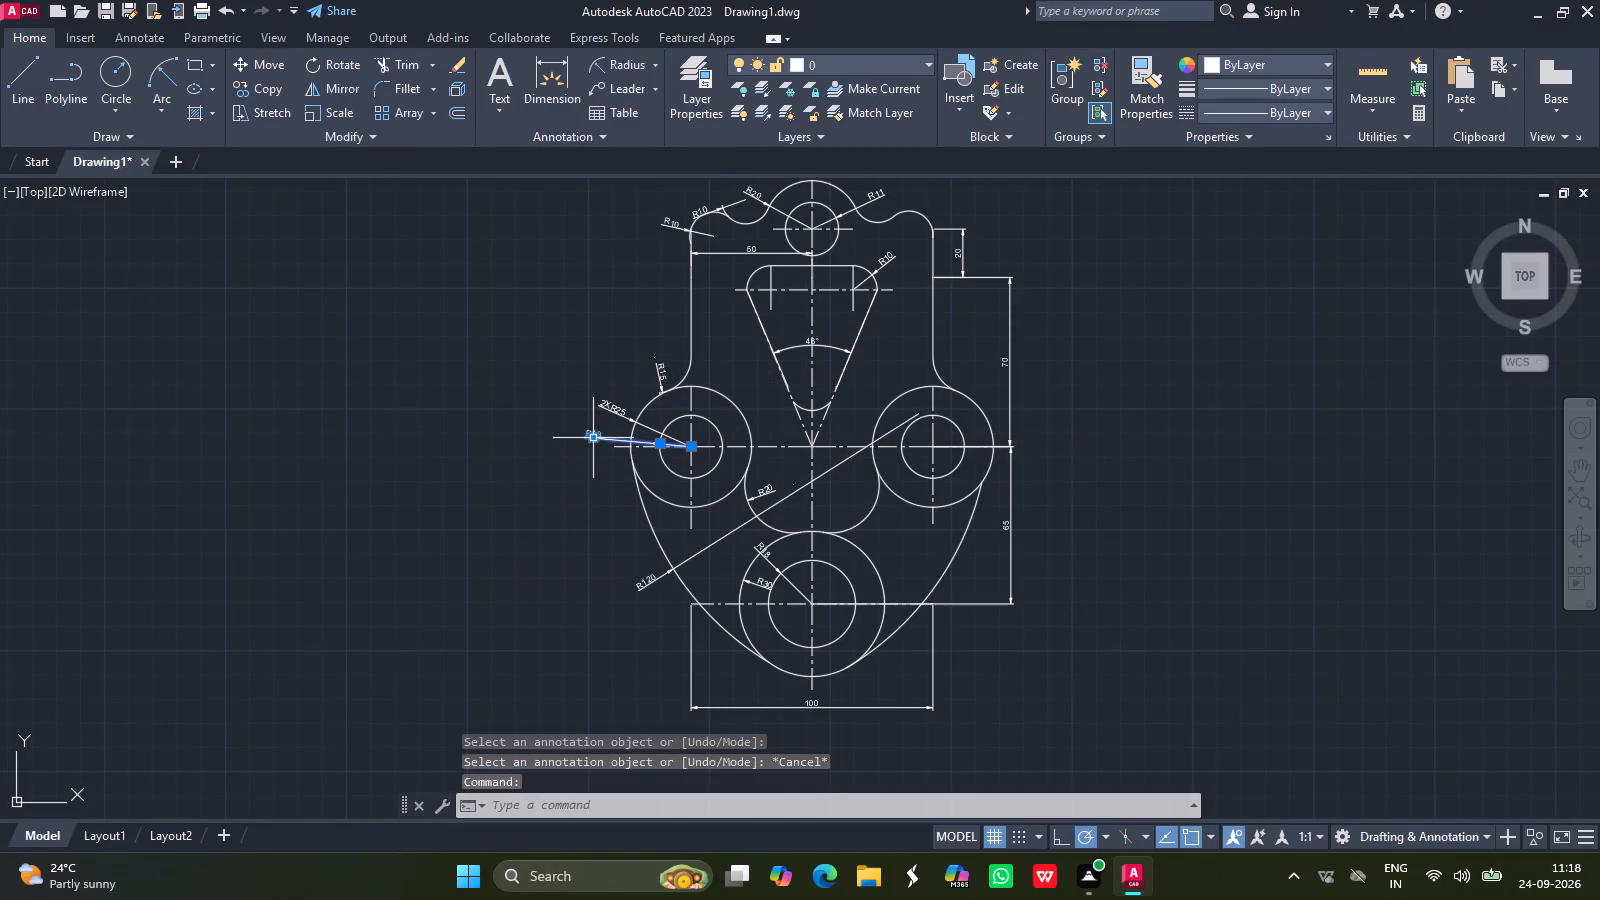
{"action": "type", "text": "2X"}
{"action": "key", "text": "Return"}
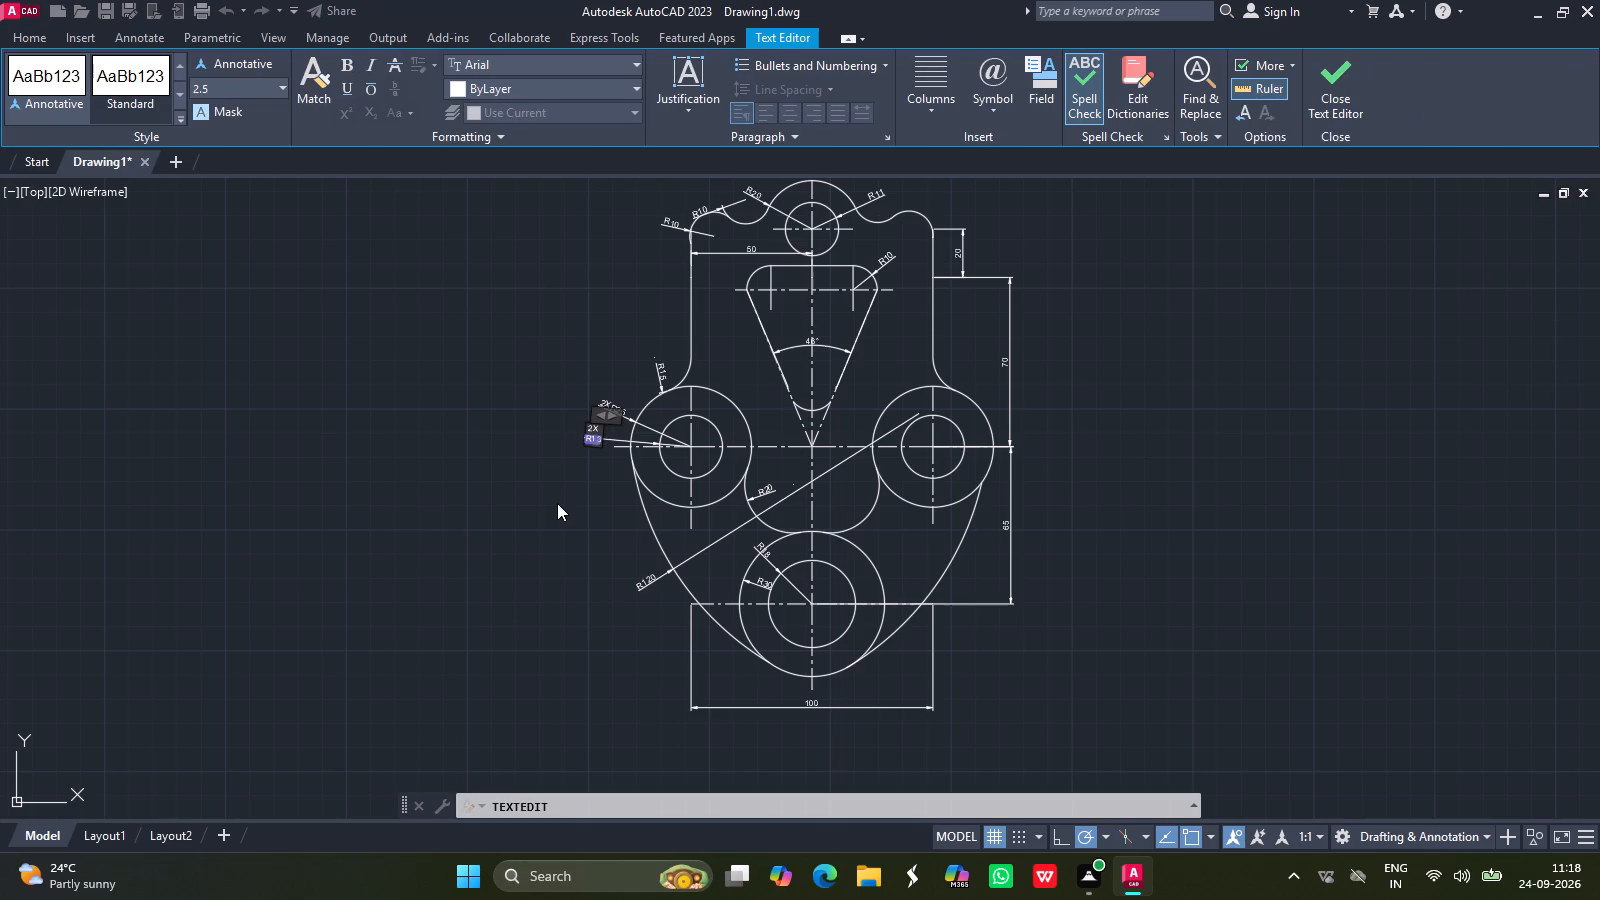
{"action": "key", "text": "BackSpace"}
{"action": "left_click", "coordinate": [584, 488]}
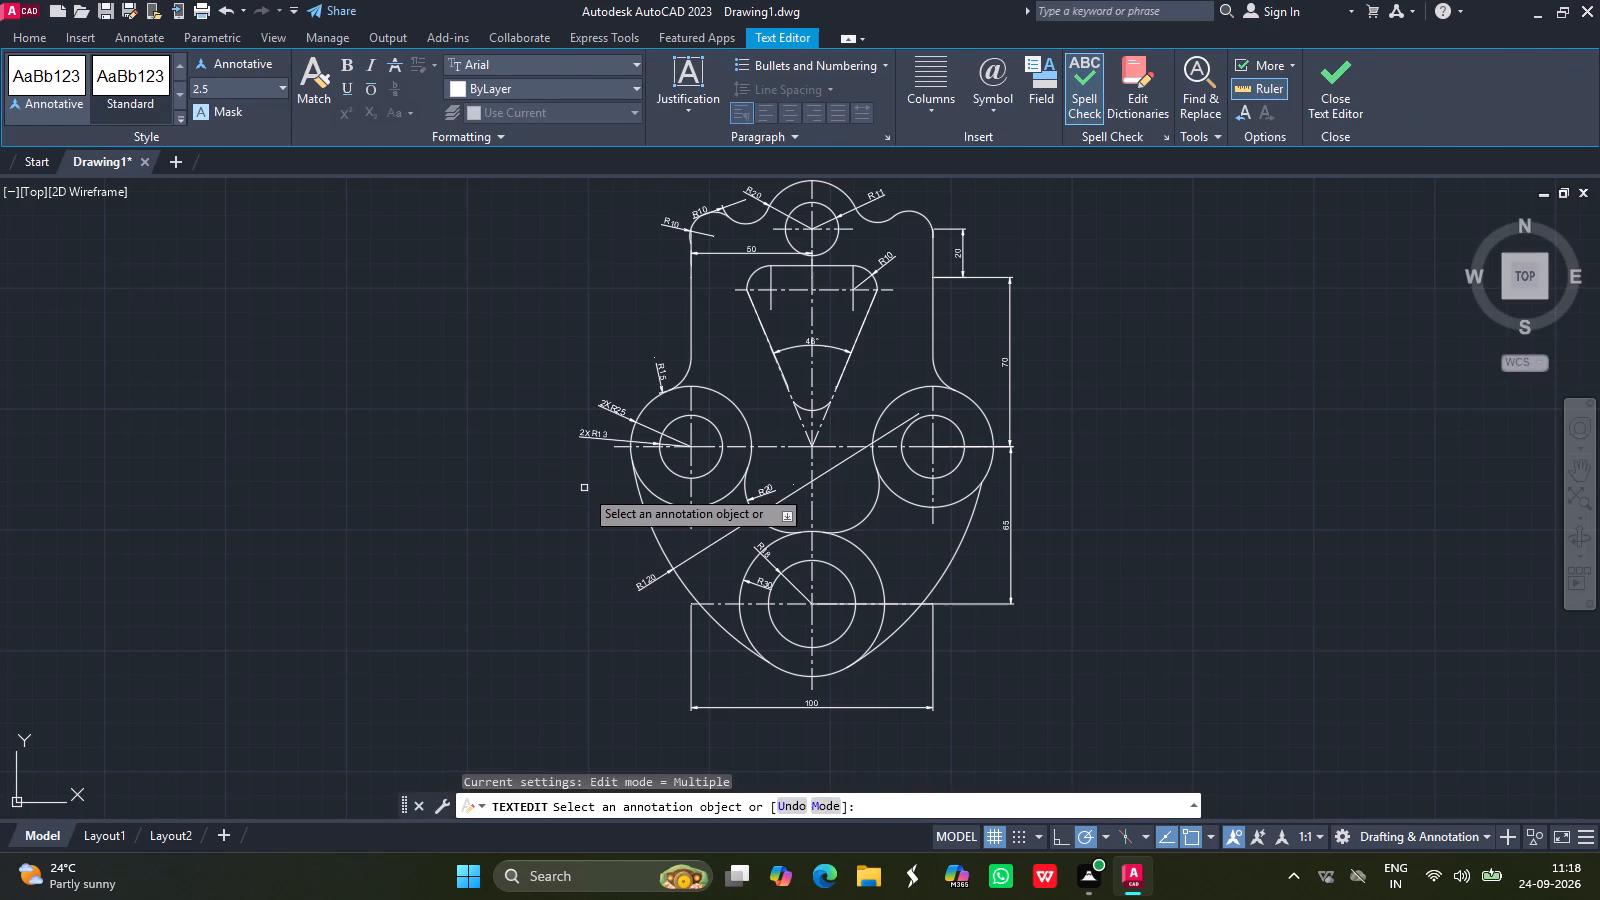
{"action": "key", "text": "Escape"}
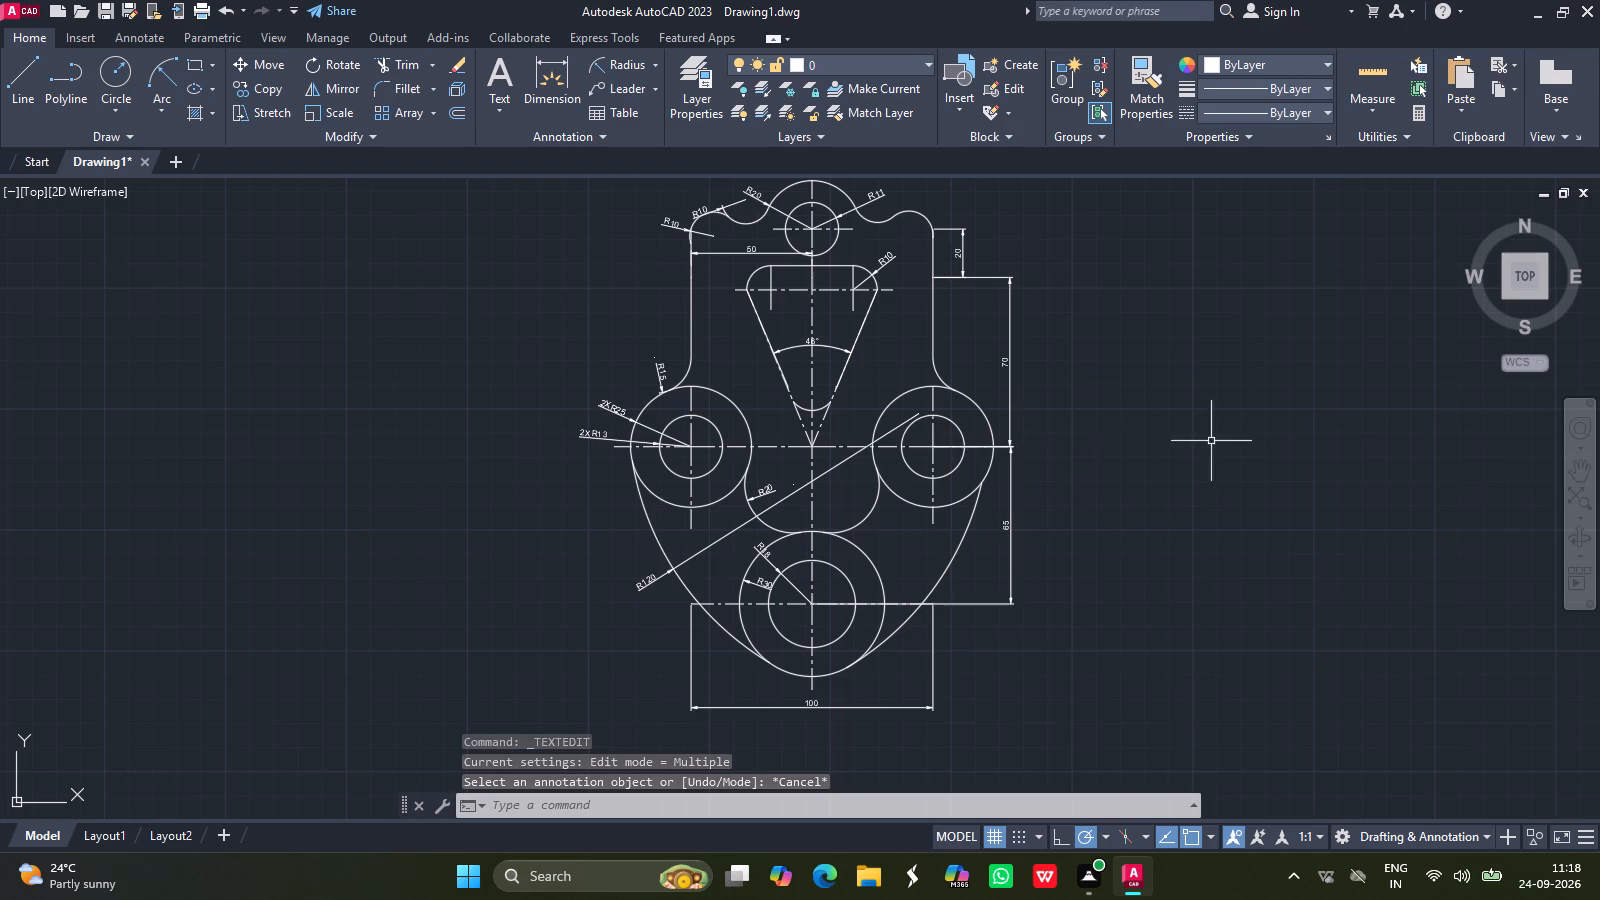
Modify the ISO-25 dimension style to use a text height of 4.
{"action": "key", "text": "d"}
{"action": "key", "text": "Return"}
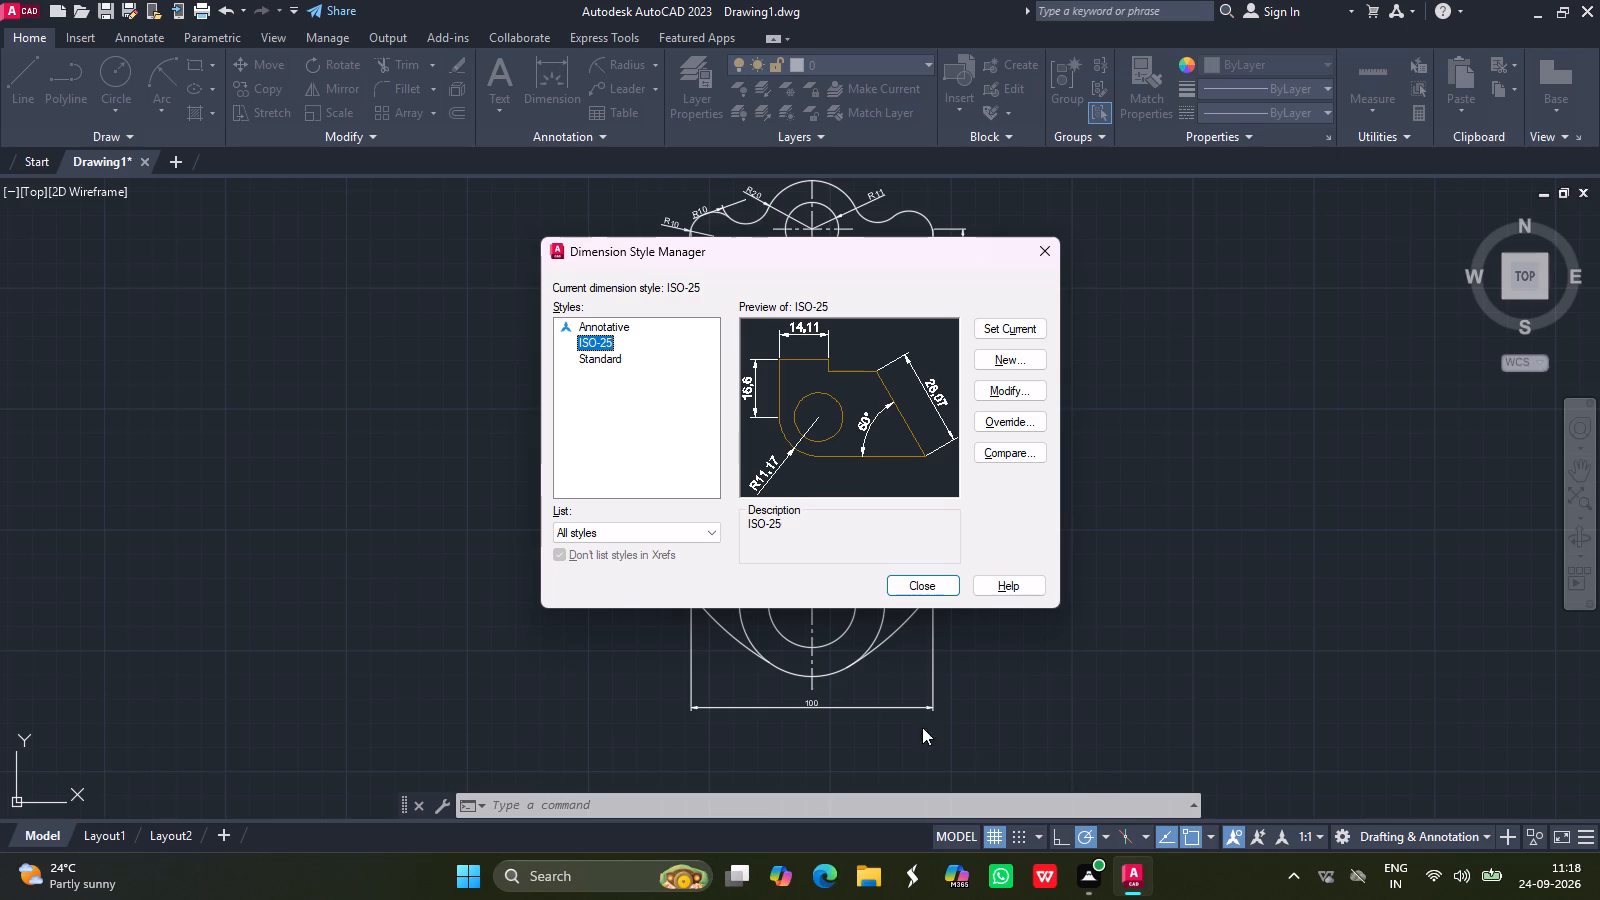
{"action": "left_click", "coordinate": [1003, 393]}
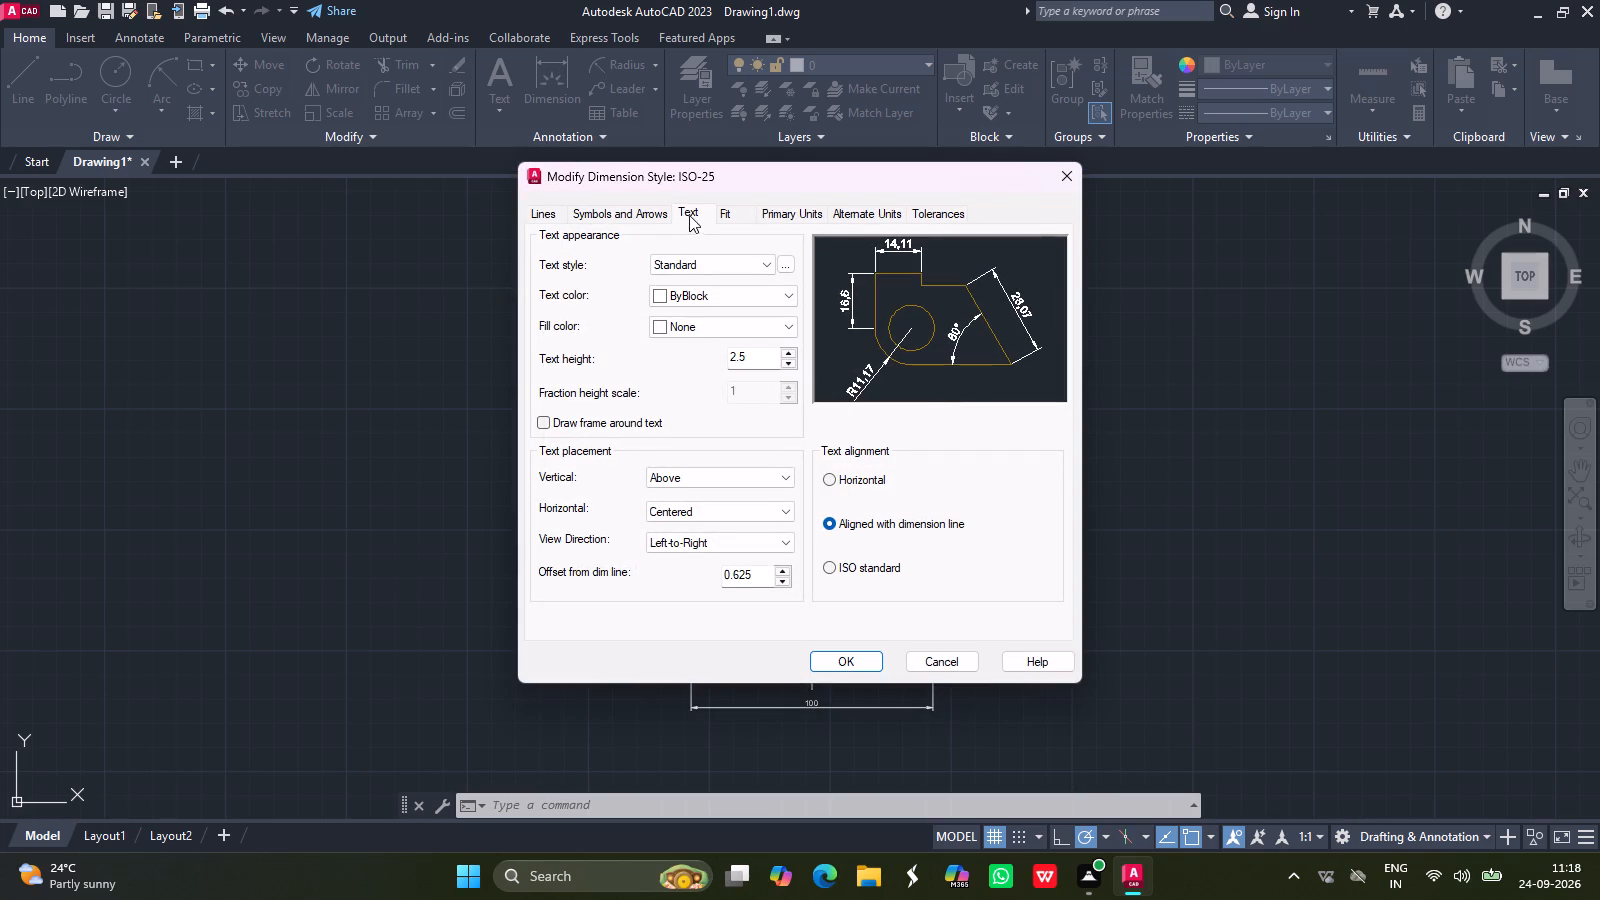
{"action": "left_click", "coordinate": [688, 213]}
{"action": "left_click_drag", "start_coordinate": [749, 352], "coordinate": [710, 349]}
{"action": "key", "text": "BackSpace"}
{"action": "key", "text": "5"}
{"action": "key", "text": "BackSpace"}
{"action": "key", "text": "4"}
{"action": "key", "text": "Return"}
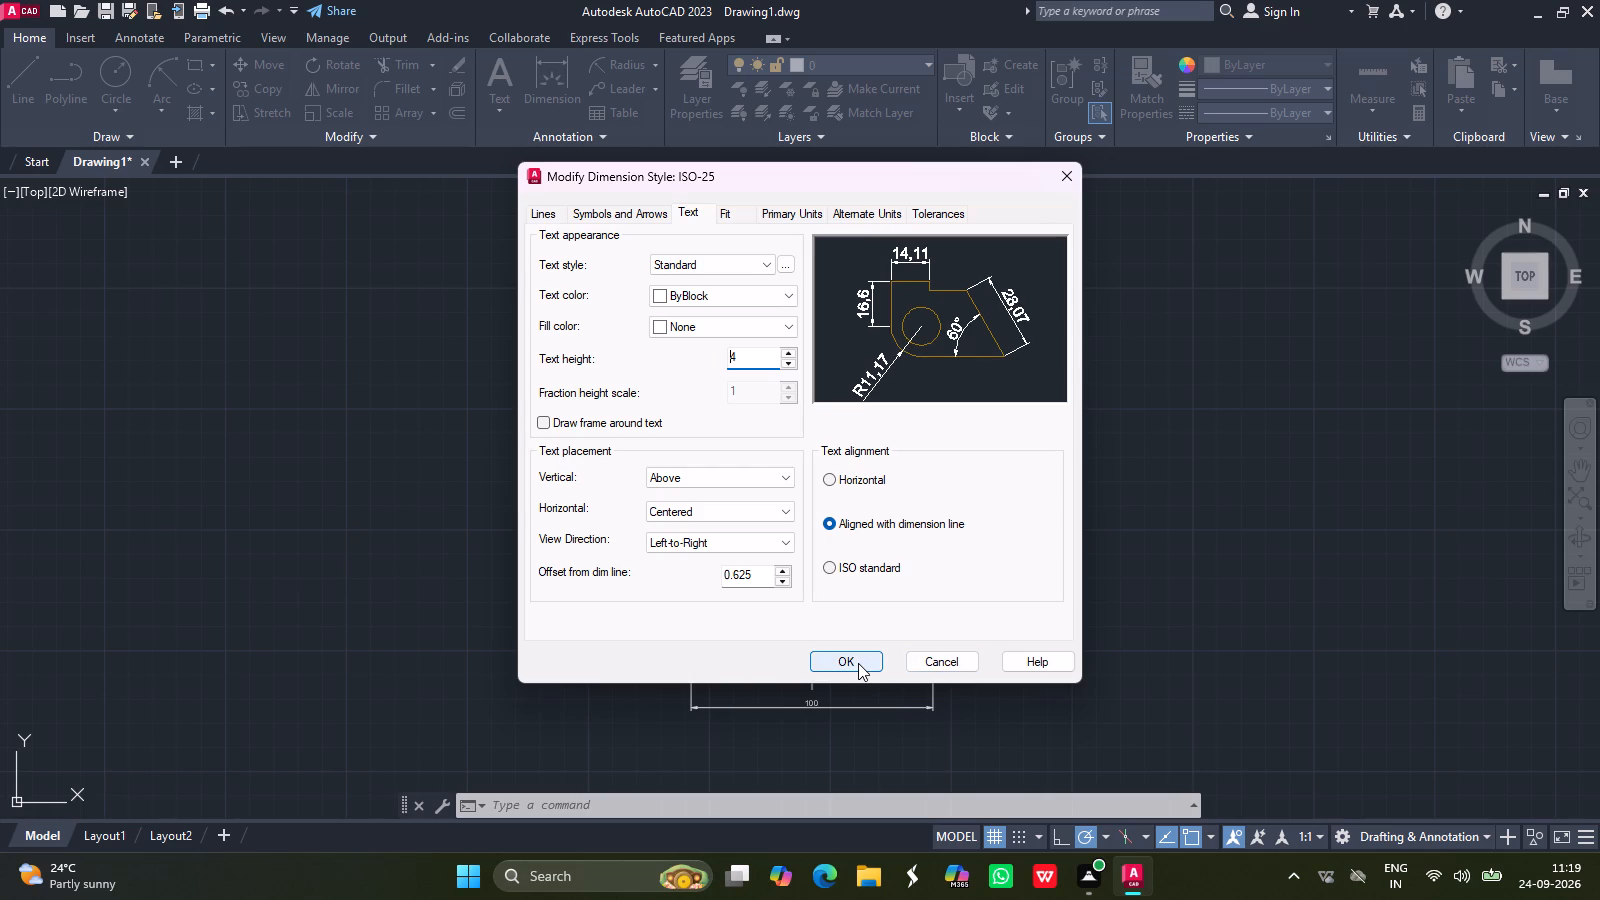
{"action": "left_click", "coordinate": [856, 663]}
{"action": "left_click", "coordinate": [915, 592]}
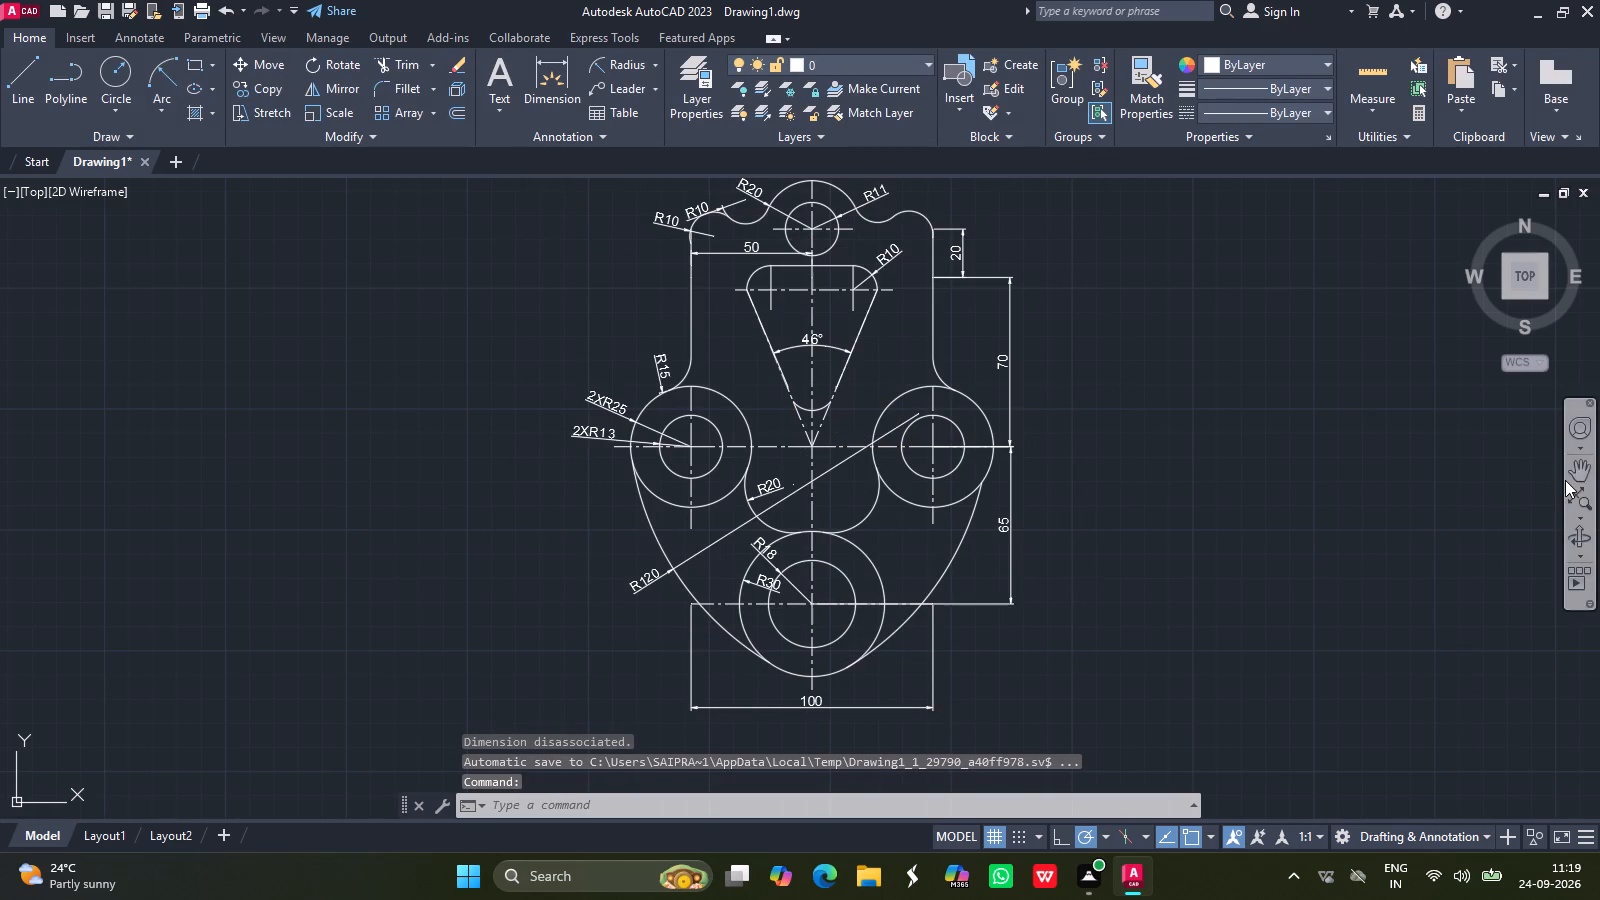
Save the drawing as P77 in the Fuji folder under Documents.
{"action": "left_click", "coordinate": [1586, 467]}
{"action": "left_click_drag", "start_coordinate": [794, 430], "coordinate": [960, 451]}
{"action": "key", "text": "Escape"}
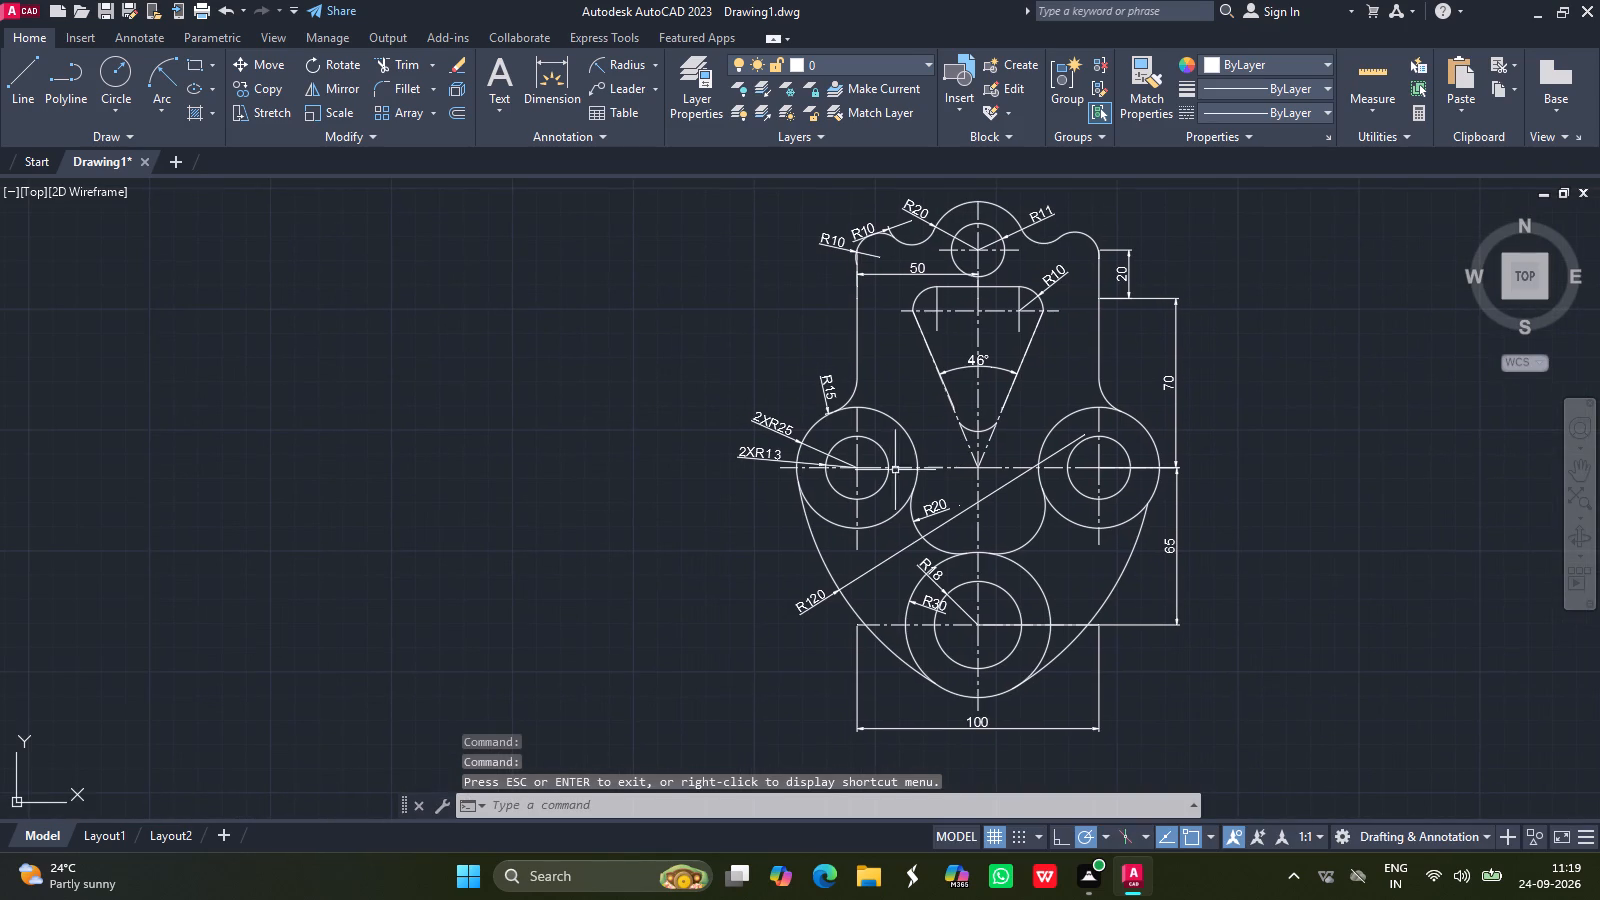
{"action": "key", "text": "ctrl+s"}
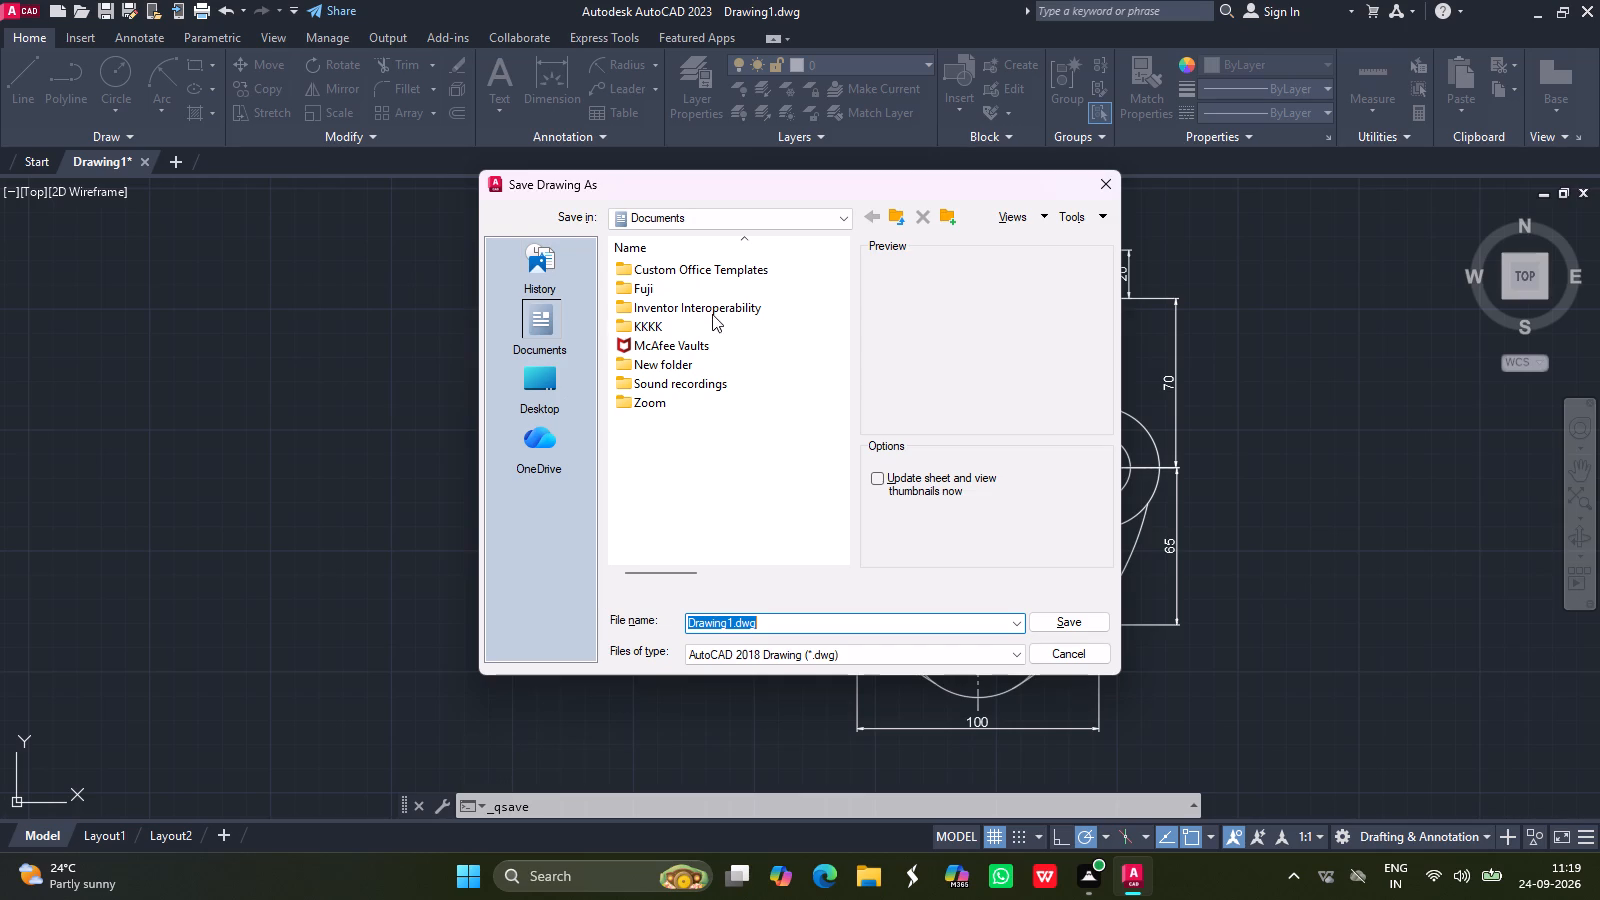
{"action": "double_click", "coordinate": [645, 284]}
{"action": "scroll", "coordinate": [674, 451], "scroll_direction": "down", "scroll_amount": 20}
{"action": "scroll", "coordinate": [674, 451], "scroll_direction": "down", "scroll_amount": 20}
{"action": "scroll", "coordinate": [674, 451], "scroll_direction": "down", "scroll_amount": 14}
{"action": "scroll", "coordinate": [674, 451], "scroll_direction": "up", "scroll_amount": 5}
{"action": "scroll", "coordinate": [674, 451], "scroll_direction": "down", "scroll_amount": 20}
{"action": "scroll", "coordinate": [674, 451], "scroll_direction": "down", "scroll_amount": 20}
{"action": "scroll", "coordinate": [674, 451], "scroll_direction": "down", "scroll_amount": 20}
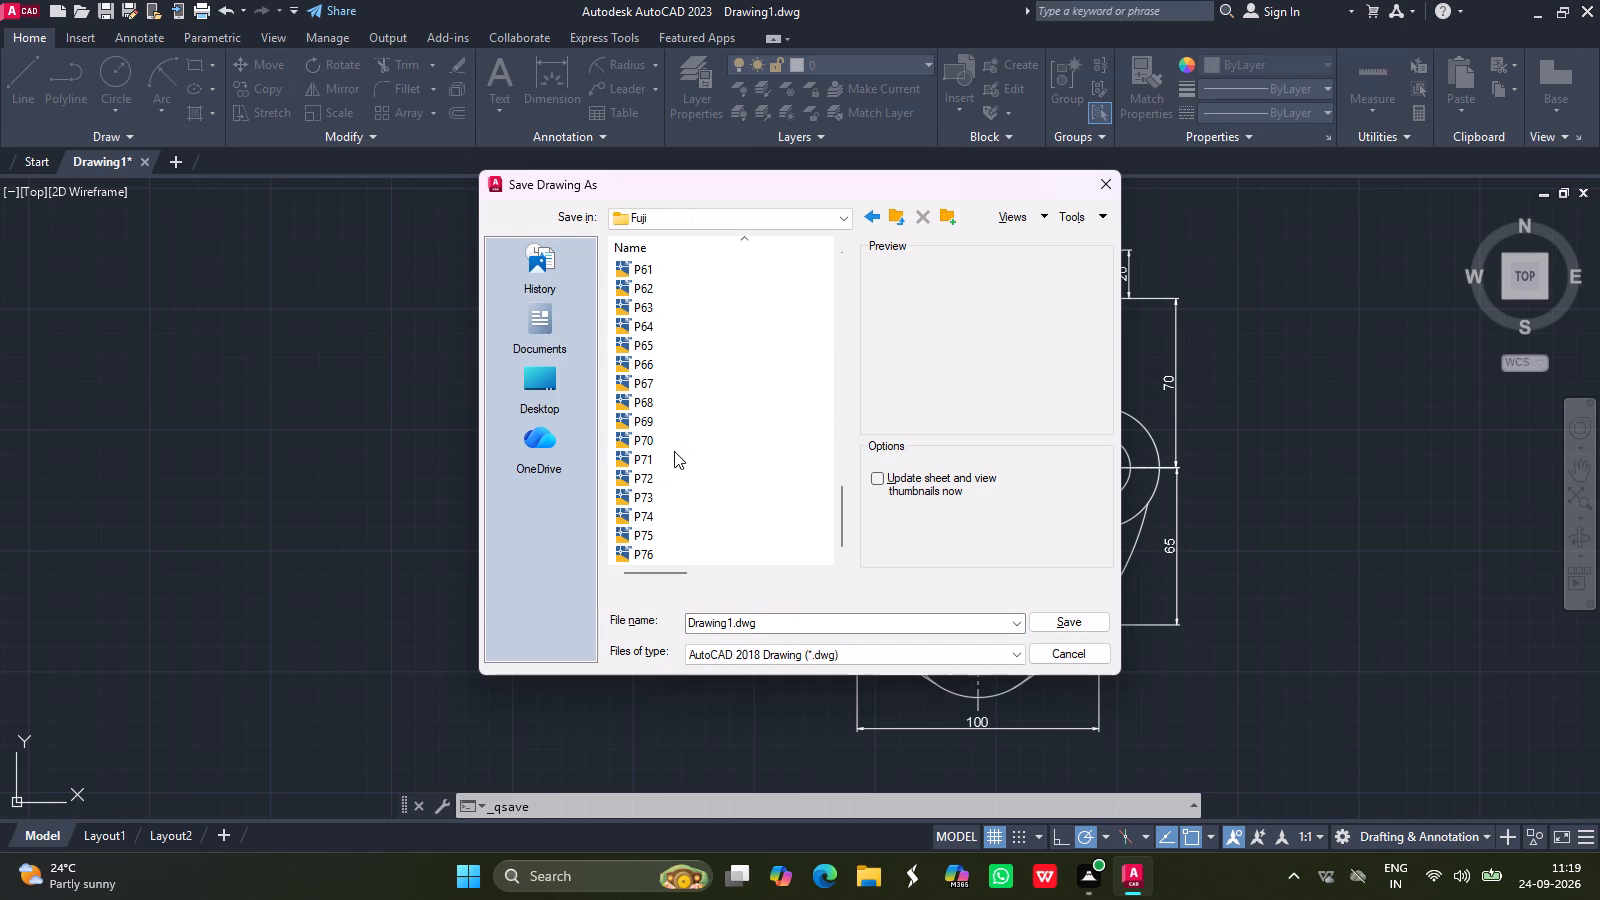
{"action": "scroll", "coordinate": [674, 451], "scroll_direction": "down", "scroll_amount": 20}
{"action": "scroll", "coordinate": [674, 451], "scroll_direction": "down", "scroll_amount": 20}
{"action": "scroll", "coordinate": [674, 451], "scroll_direction": "down", "scroll_amount": 20}
{"action": "scroll", "coordinate": [674, 451], "scroll_direction": "up", "scroll_amount": 20}
{"action": "scroll", "coordinate": [674, 451], "scroll_direction": "down", "scroll_amount": 20}
{"action": "scroll", "coordinate": [674, 451], "scroll_direction": "down", "scroll_amount": 20}
{"action": "scroll", "coordinate": [674, 451], "scroll_direction": "down", "scroll_amount": 13}
{"action": "scroll", "coordinate": [738, 512], "scroll_direction": "down", "scroll_amount": 16}
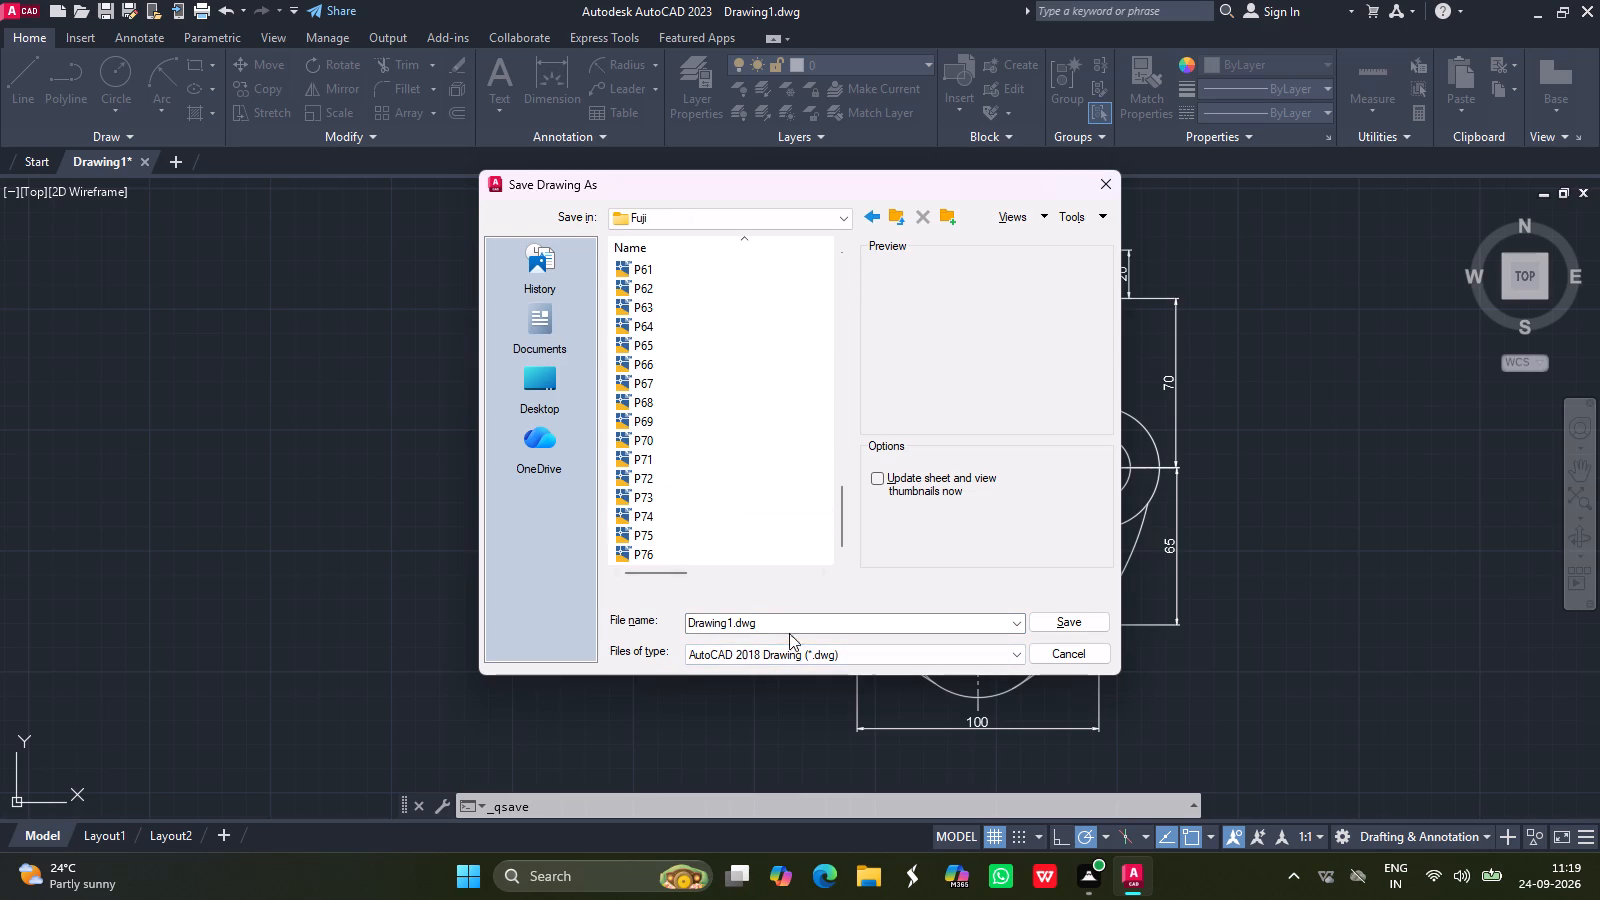
{"action": "left_click", "coordinate": [784, 619]}
{"action": "left_click", "coordinate": [784, 619]}
{"action": "key", "text": "Right"}
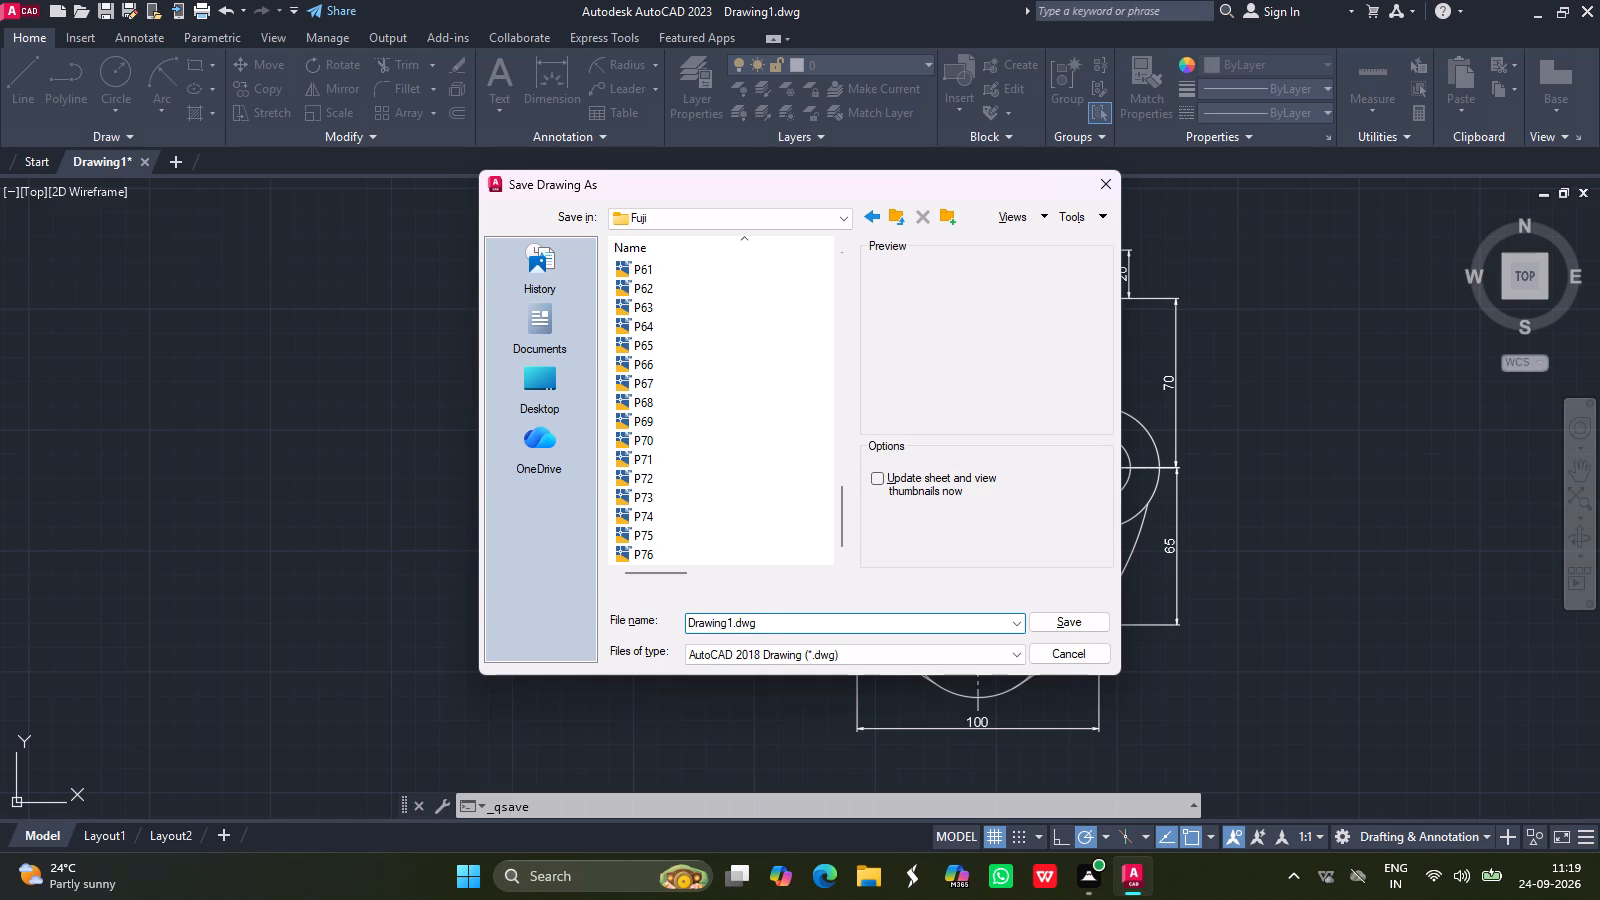
{"action": "key", "text": "Left"}
{"action": "key", "text": "Left"}
{"action": "key", "text": "Left"}
{"action": "key", "text": "Left"}
{"action": "key", "text": "BackSpace"}
{"action": "key", "text": "BackSpace"}
{"action": "key", "text": "BackSpace"}
{"action": "key", "text": "BackSpace"}
{"action": "key", "text": "BackSpace"}
{"action": "key", "text": "BackSpace"}
{"action": "key", "text": "BackSpace"}
{"action": "key", "text": "BackSpace"}
{"action": "key", "text": "BackSpace"}
{"action": "key", "text": "BackSpace"}
{"action": "key", "text": "BackSpace"}
{"action": "key", "text": "BackSpace"}
{"action": "key", "text": "BackSpace"}
{"action": "type", "text": "P77"}
{"action": "left_click", "coordinate": [1055, 614]}
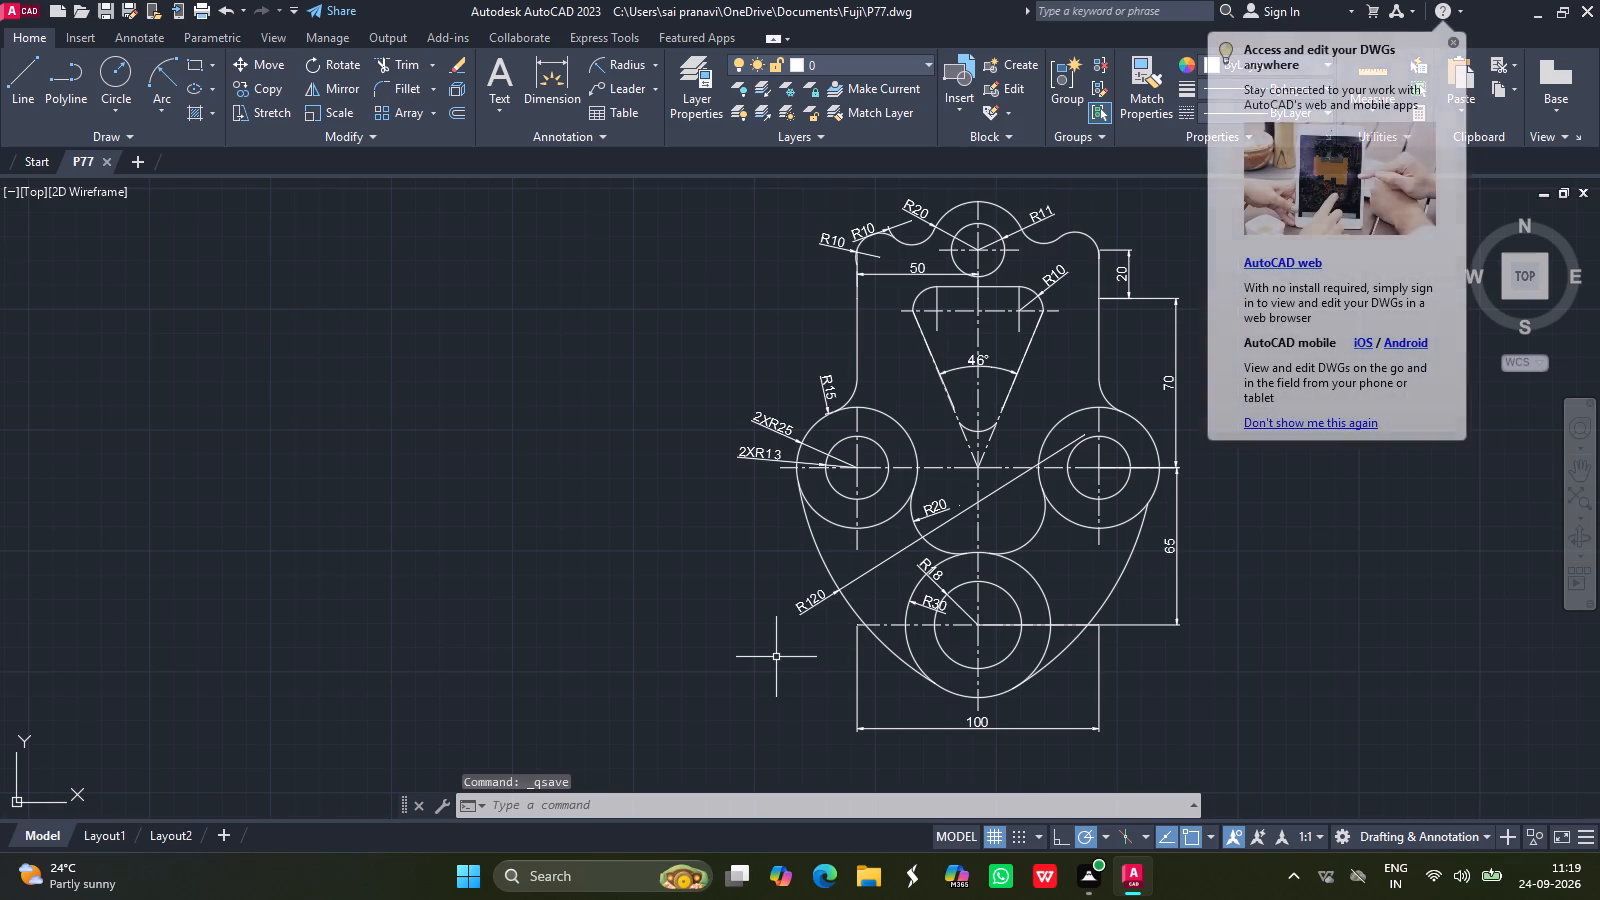
Set up a plot with DWG To PDF.pc3, centred, landscape, and a window area enclosing the whole dimensioned part.
{"action": "key", "text": "ctrl+p"}
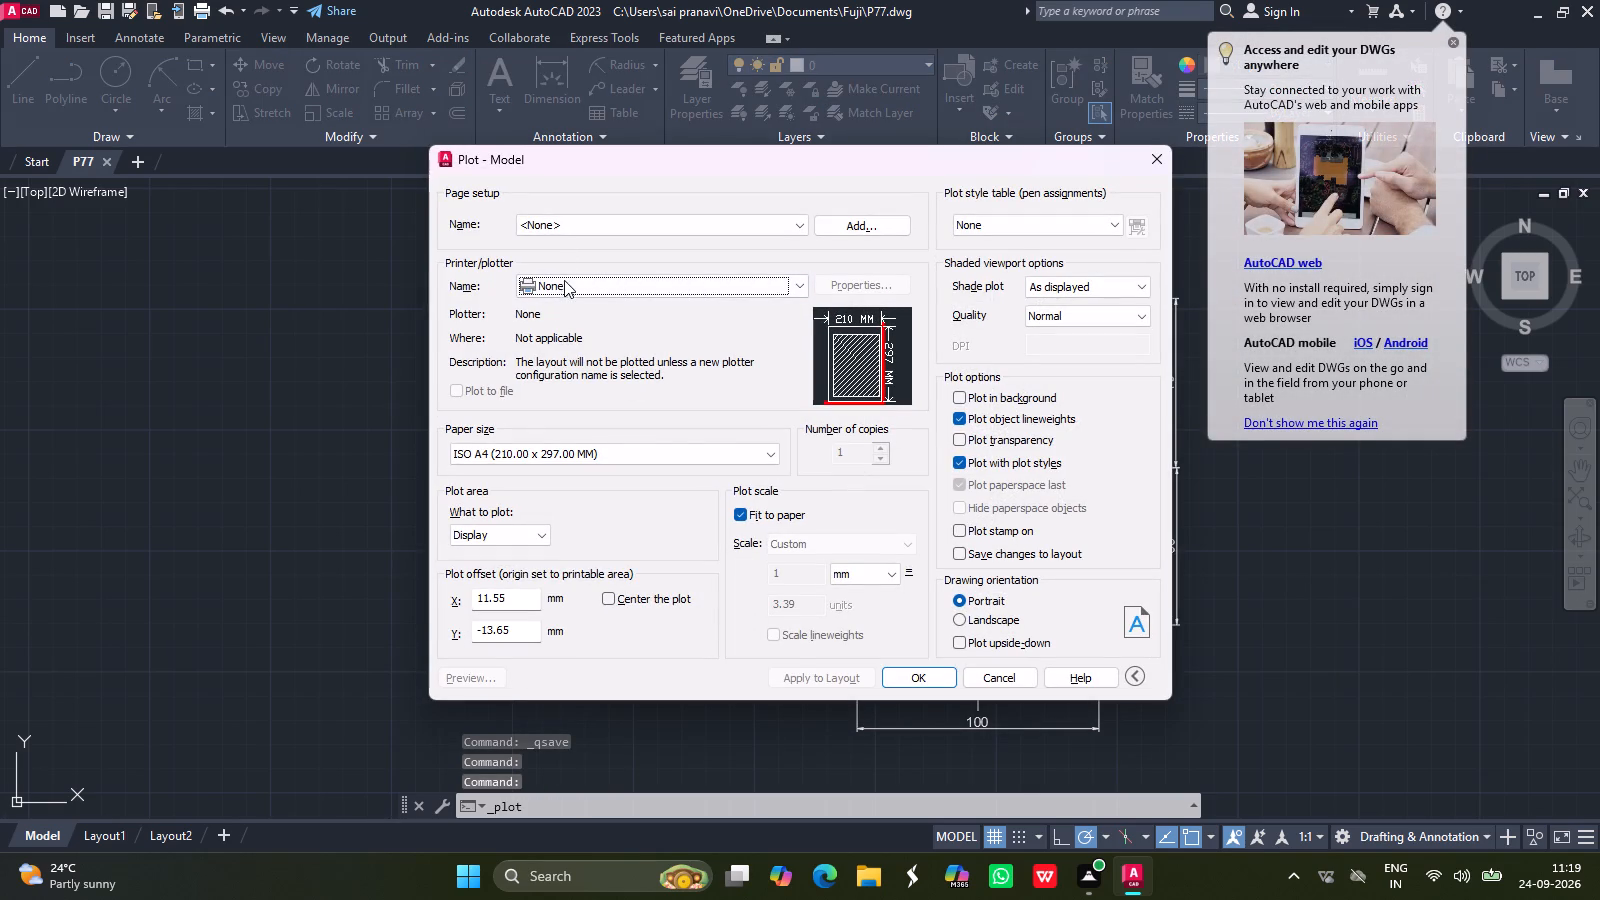
{"action": "left_click", "coordinate": [563, 282]}
{"action": "left_click", "coordinate": [558, 522]}
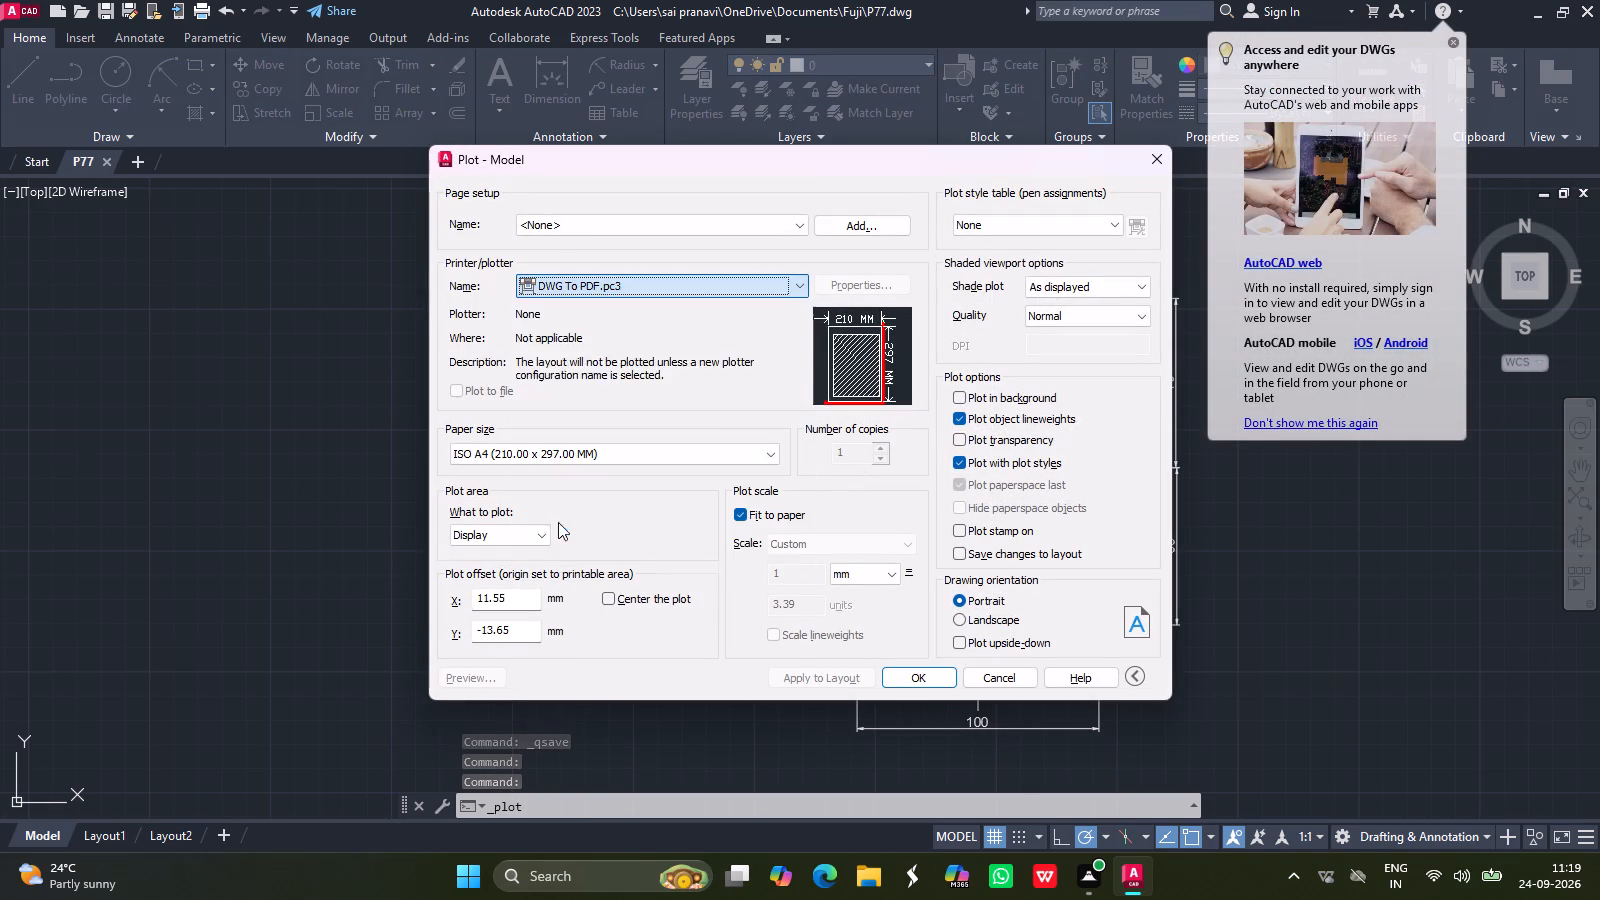
{"action": "left_click", "coordinate": [614, 599]}
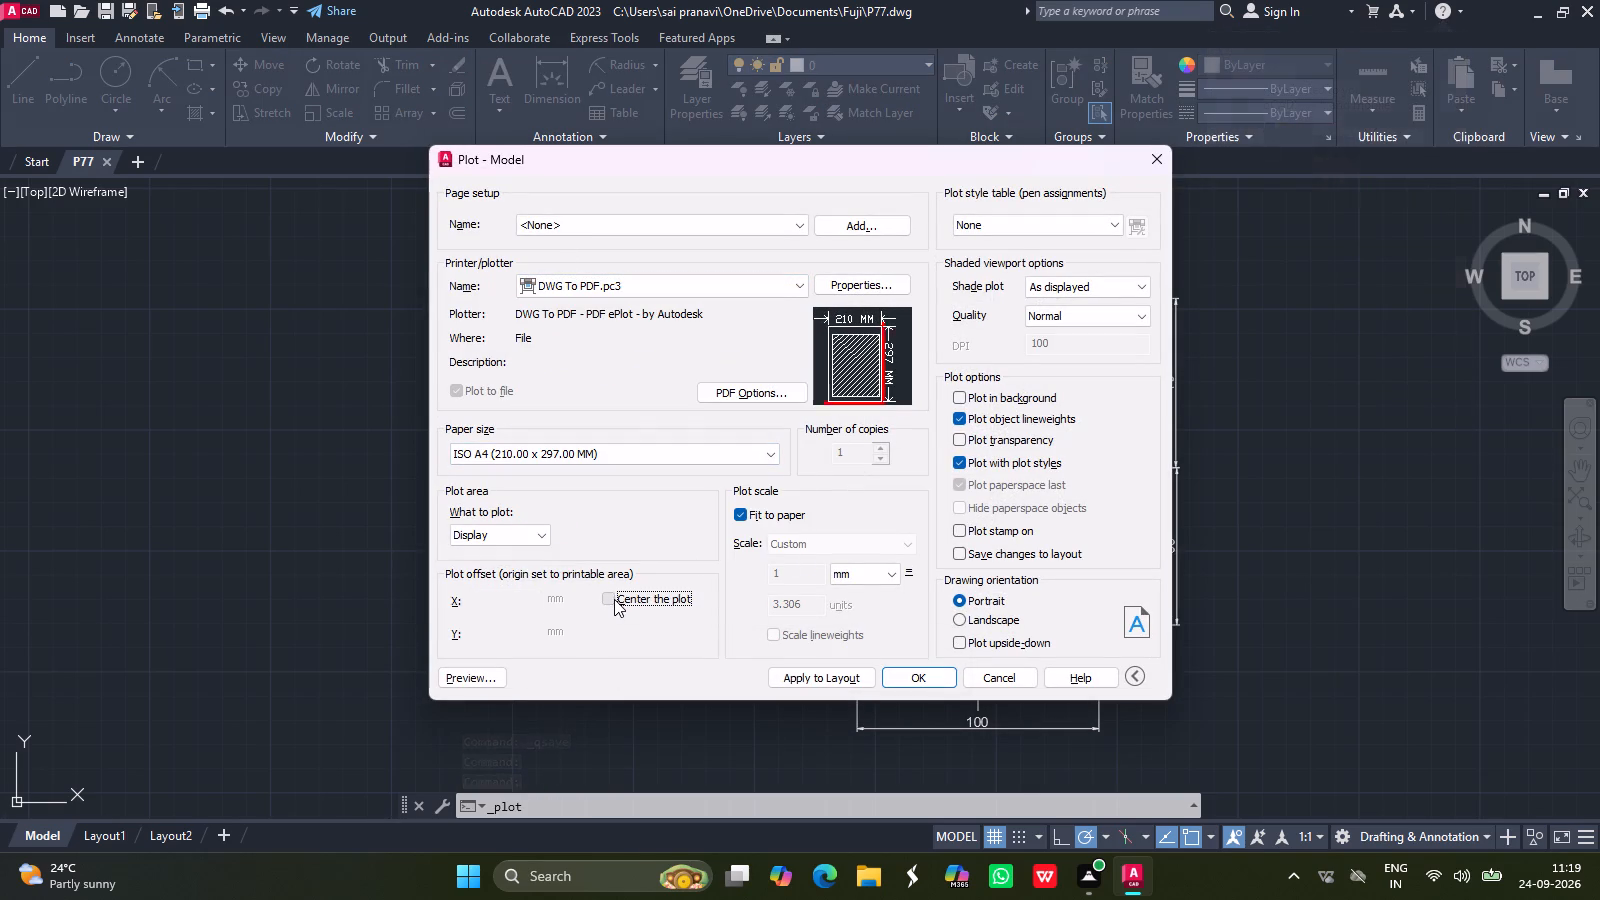
{"action": "left_click", "coordinate": [963, 617]}
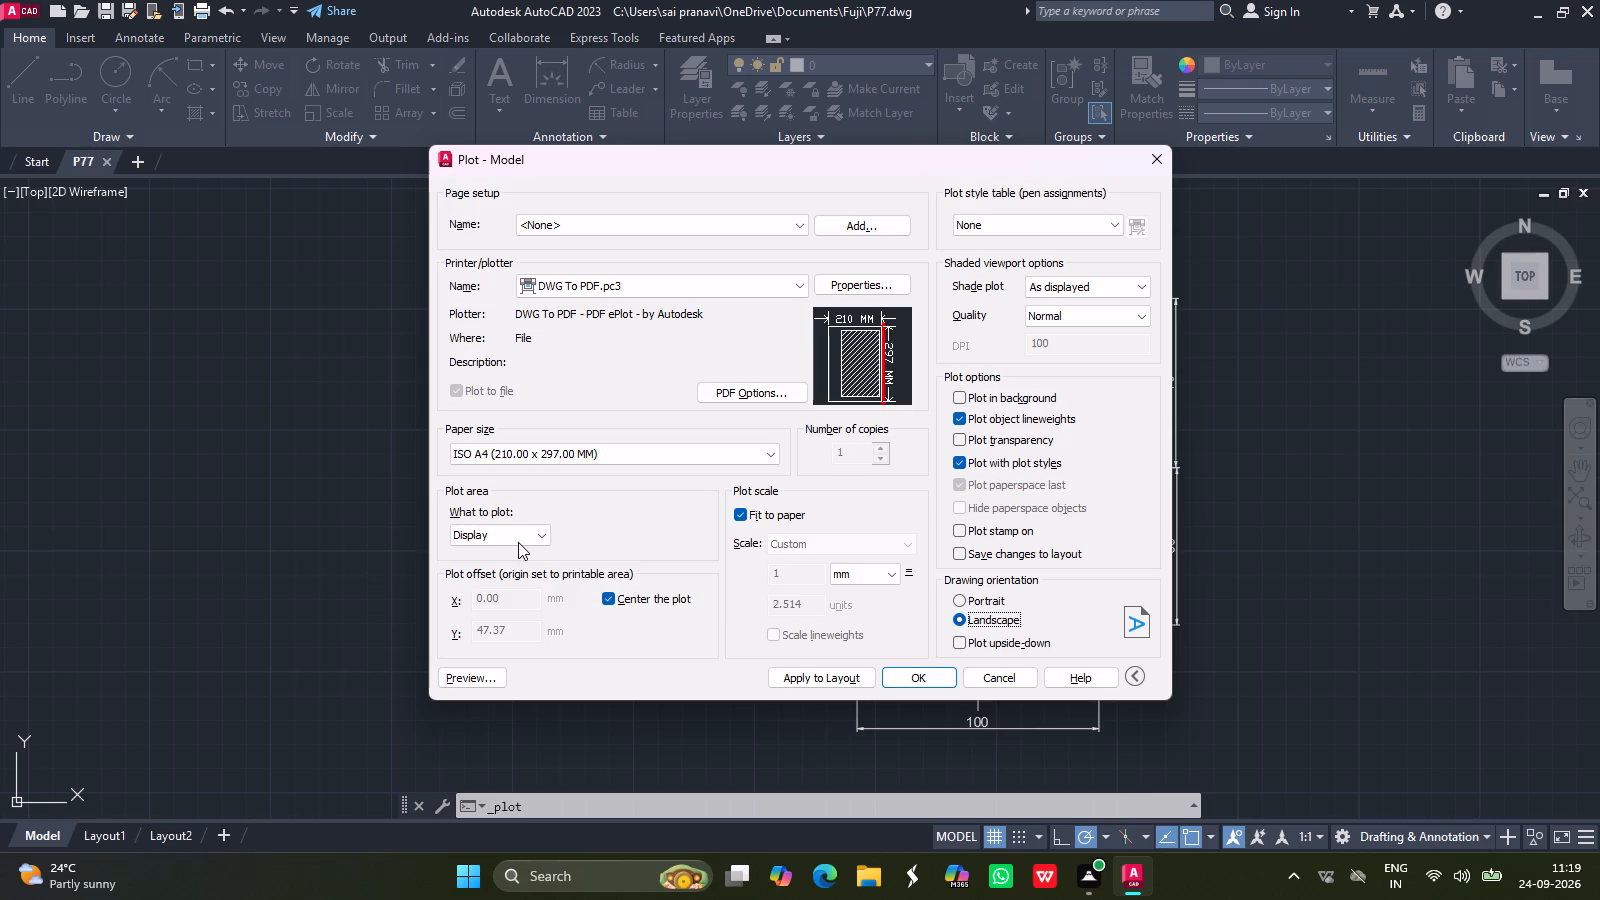
{"action": "left_click_drag", "start_coordinate": [518, 539], "coordinate": [484, 596]}
{"action": "left_click", "coordinate": [484, 596]}
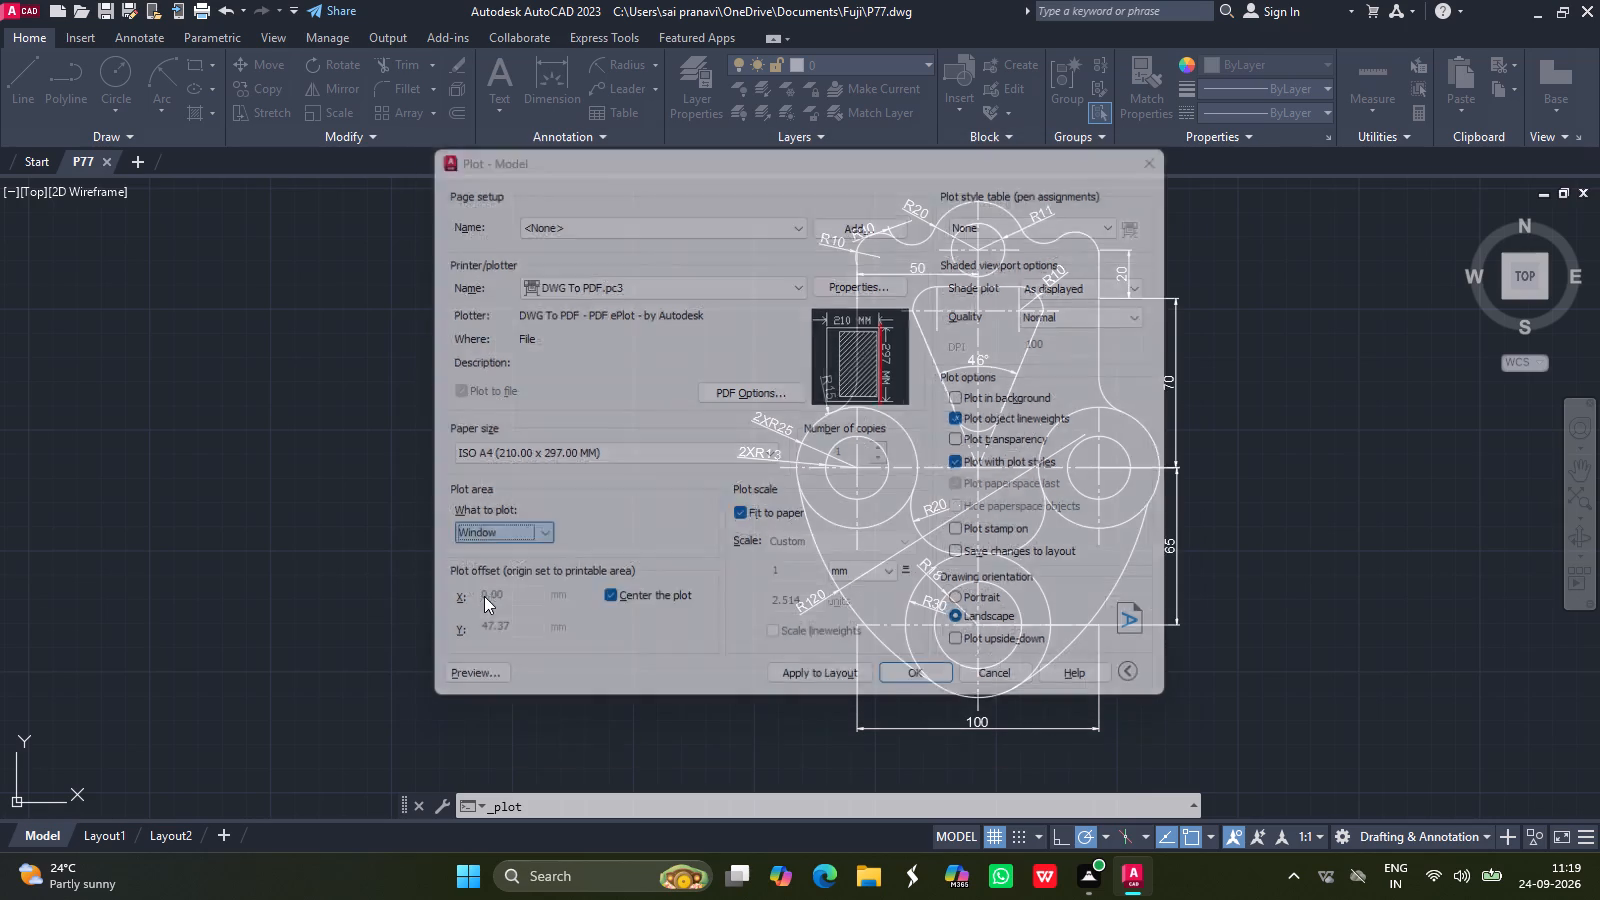
{"action": "left_click_drag", "start_coordinate": [707, 195], "coordinate": [1196, 343]}
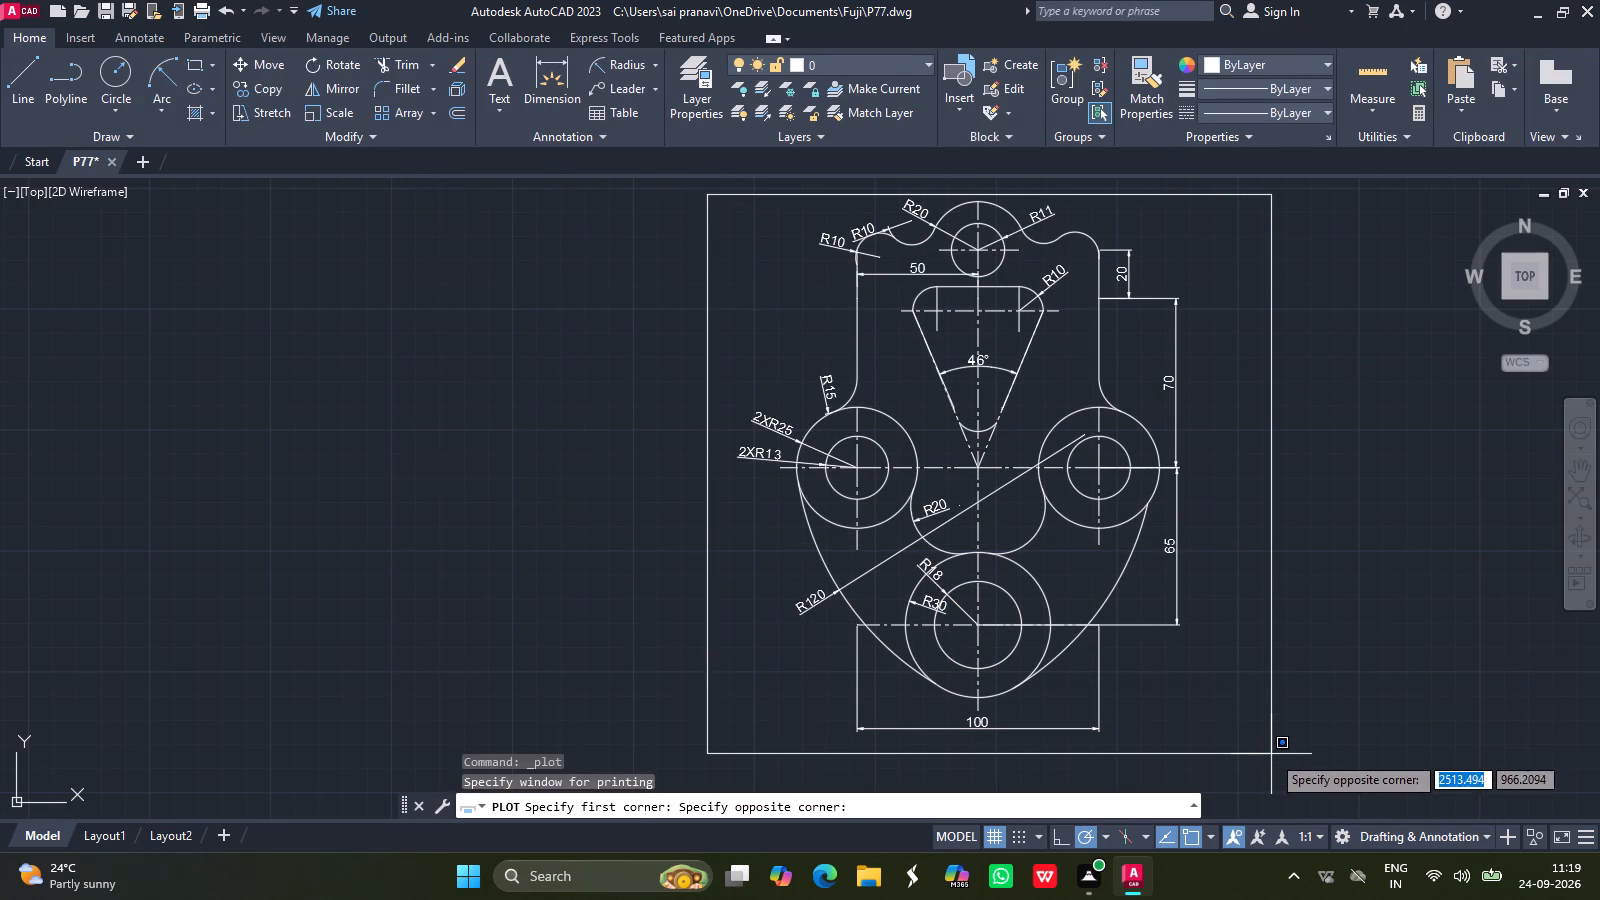
{"action": "left_click", "coordinate": [1271, 751]}
Run the plot and save it as P77-Model.pdf in the Fuji folder.
{"action": "left_click", "coordinate": [920, 675]}
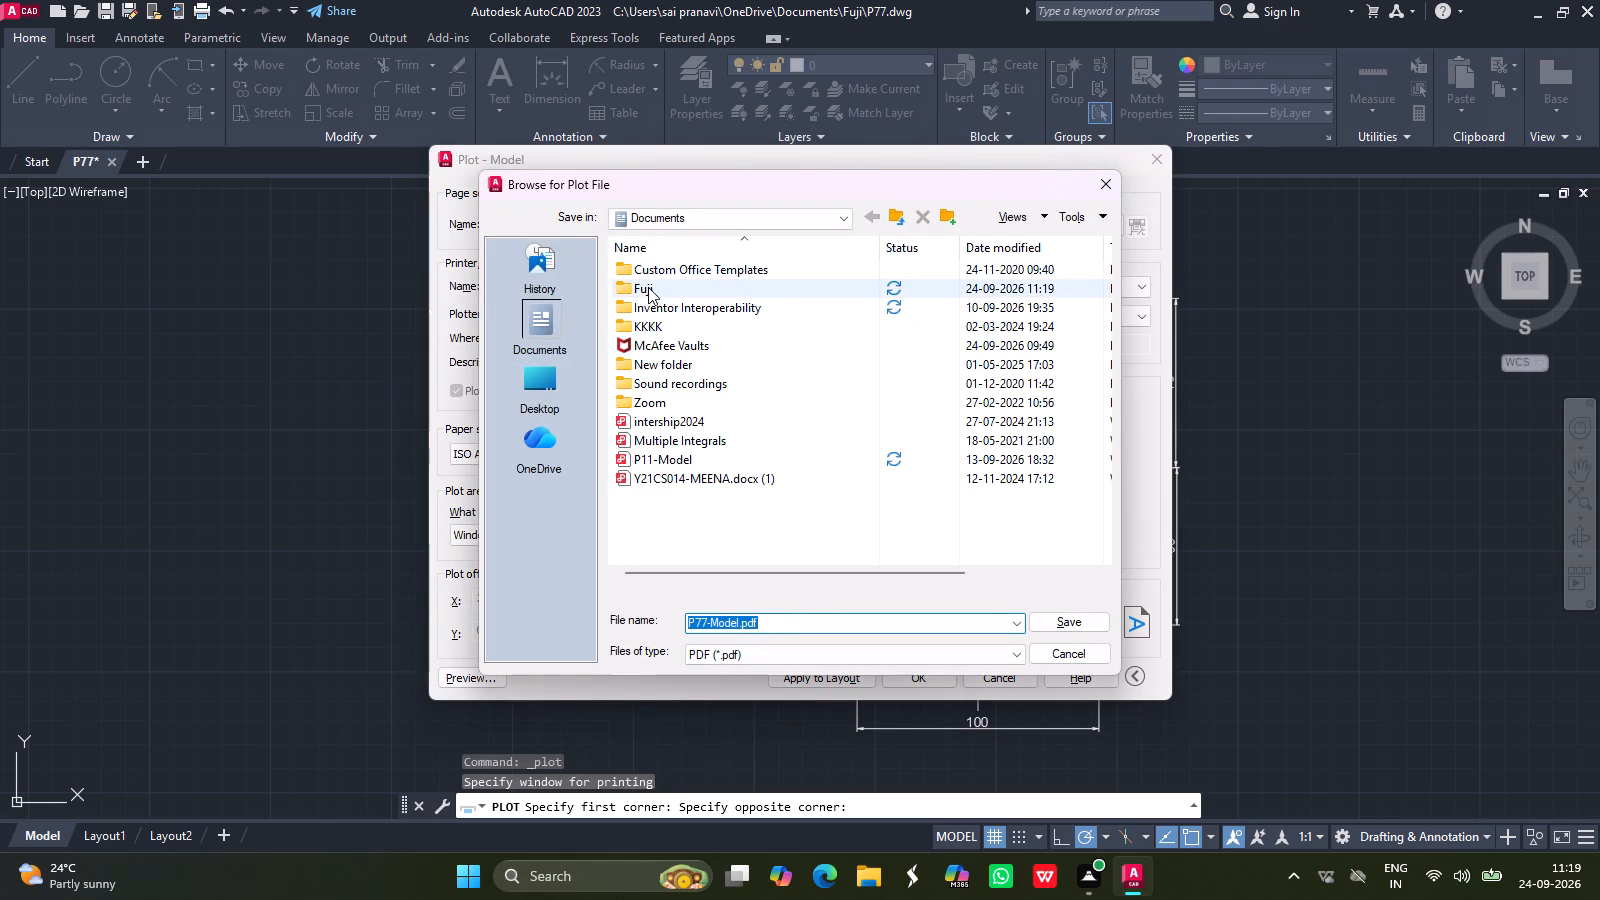
{"action": "double_click", "coordinate": [648, 287]}
{"action": "left_click", "coordinate": [1067, 624]}
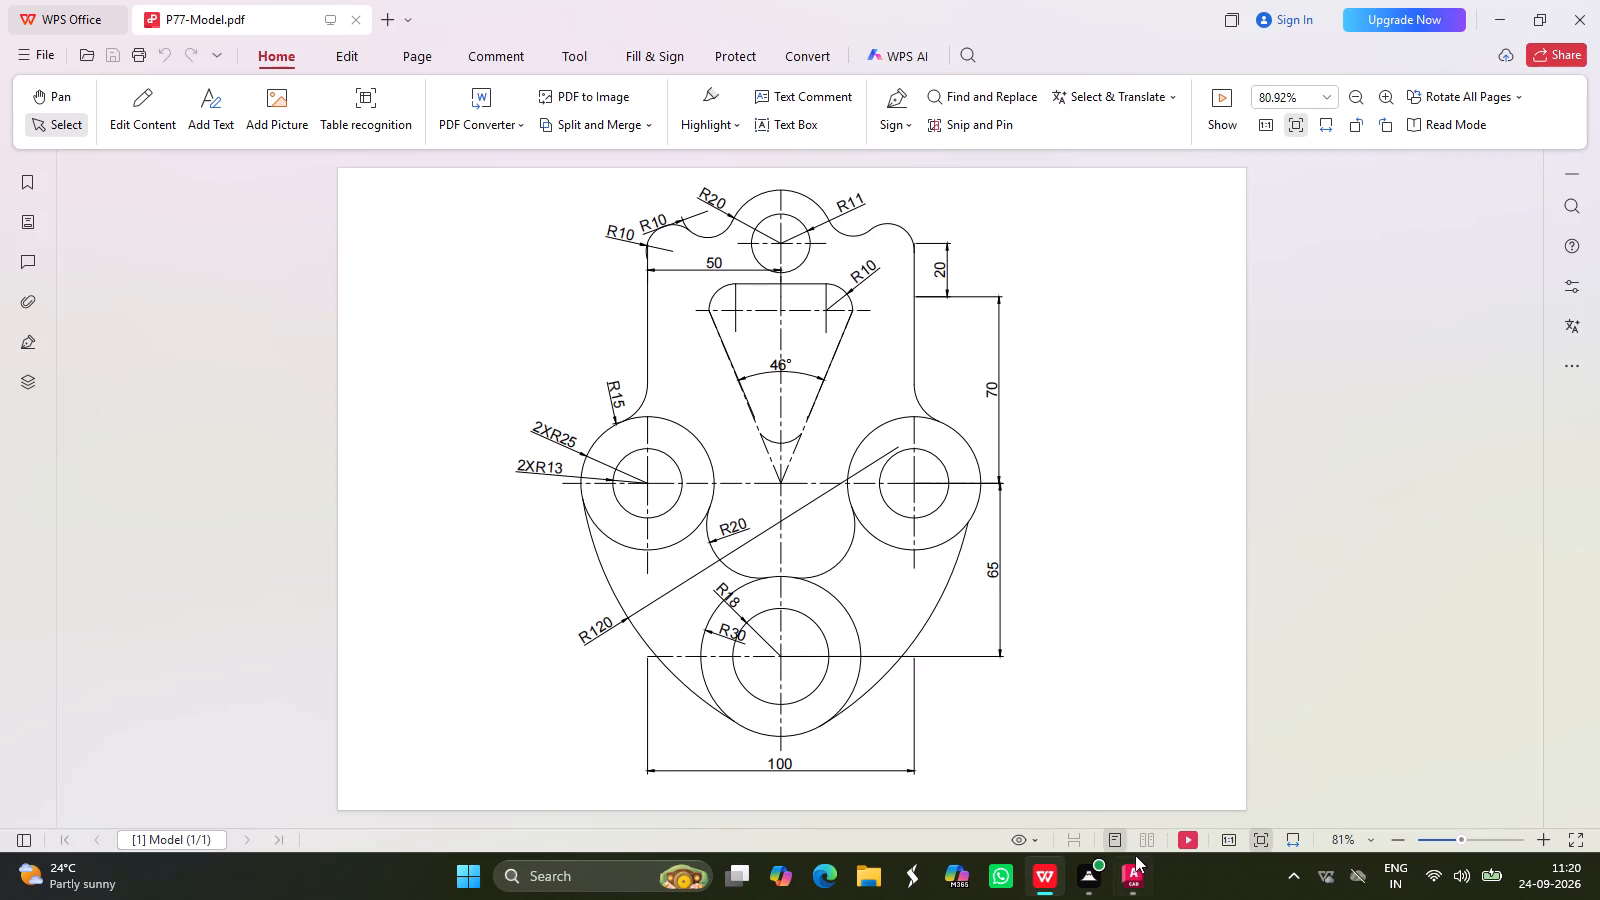
Switch back to AutoCAD and turn off log file recording with LOGFILEOFF.
{"action": "left_click", "coordinate": [1117, 804]}
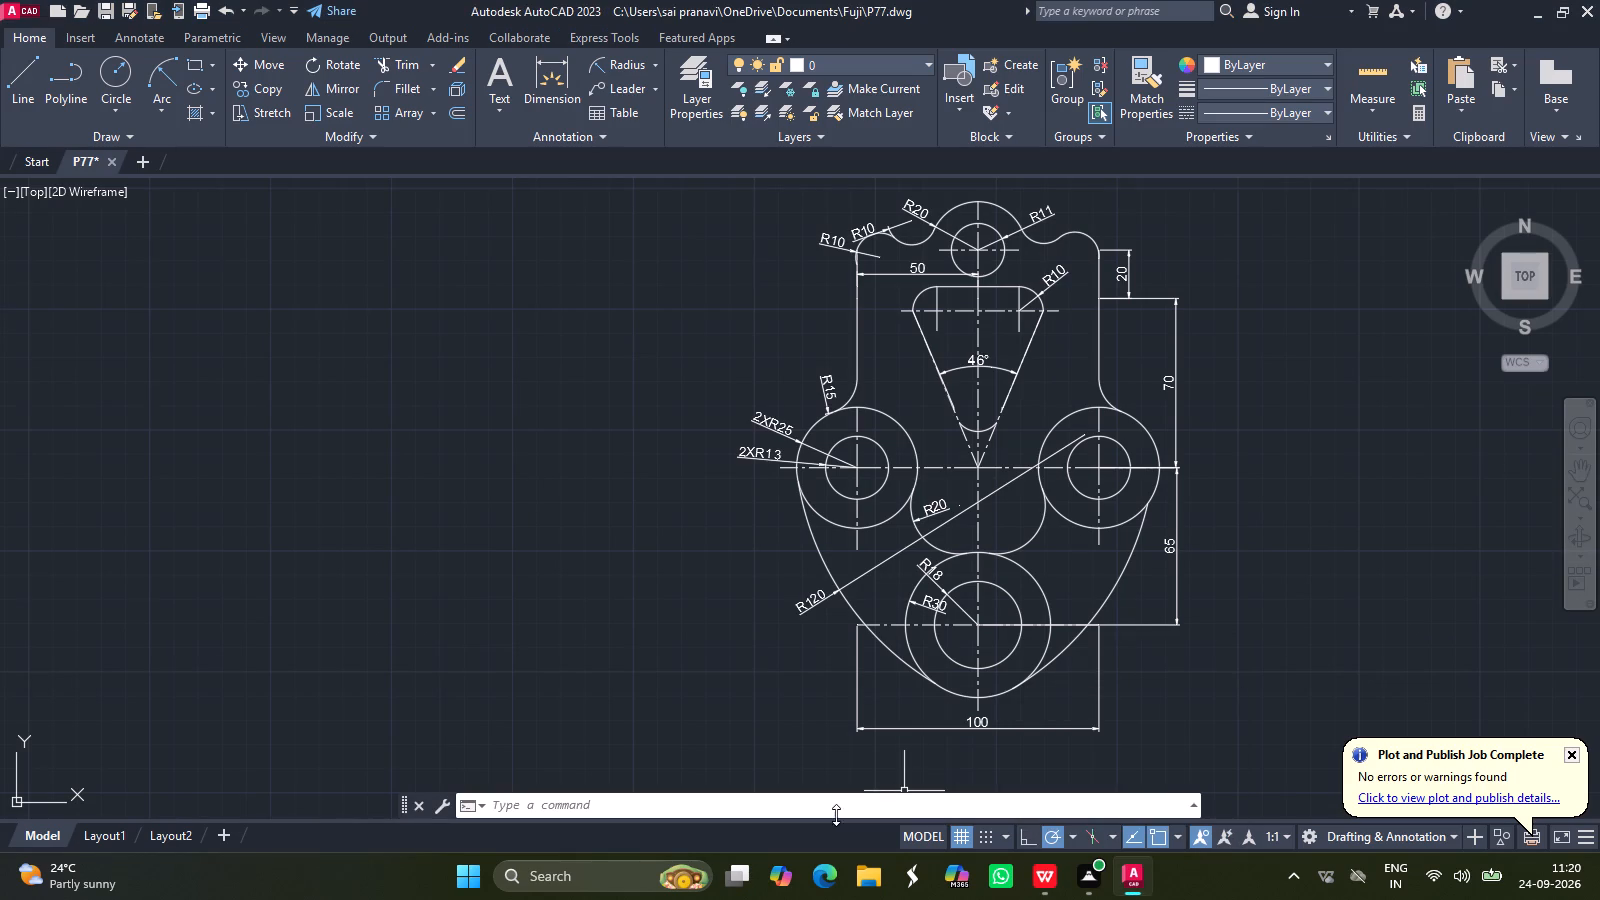
{"action": "left_click", "coordinate": [827, 807]}
{"action": "type", "text": "logfi"}
{"action": "left_click", "coordinate": [541, 751]}
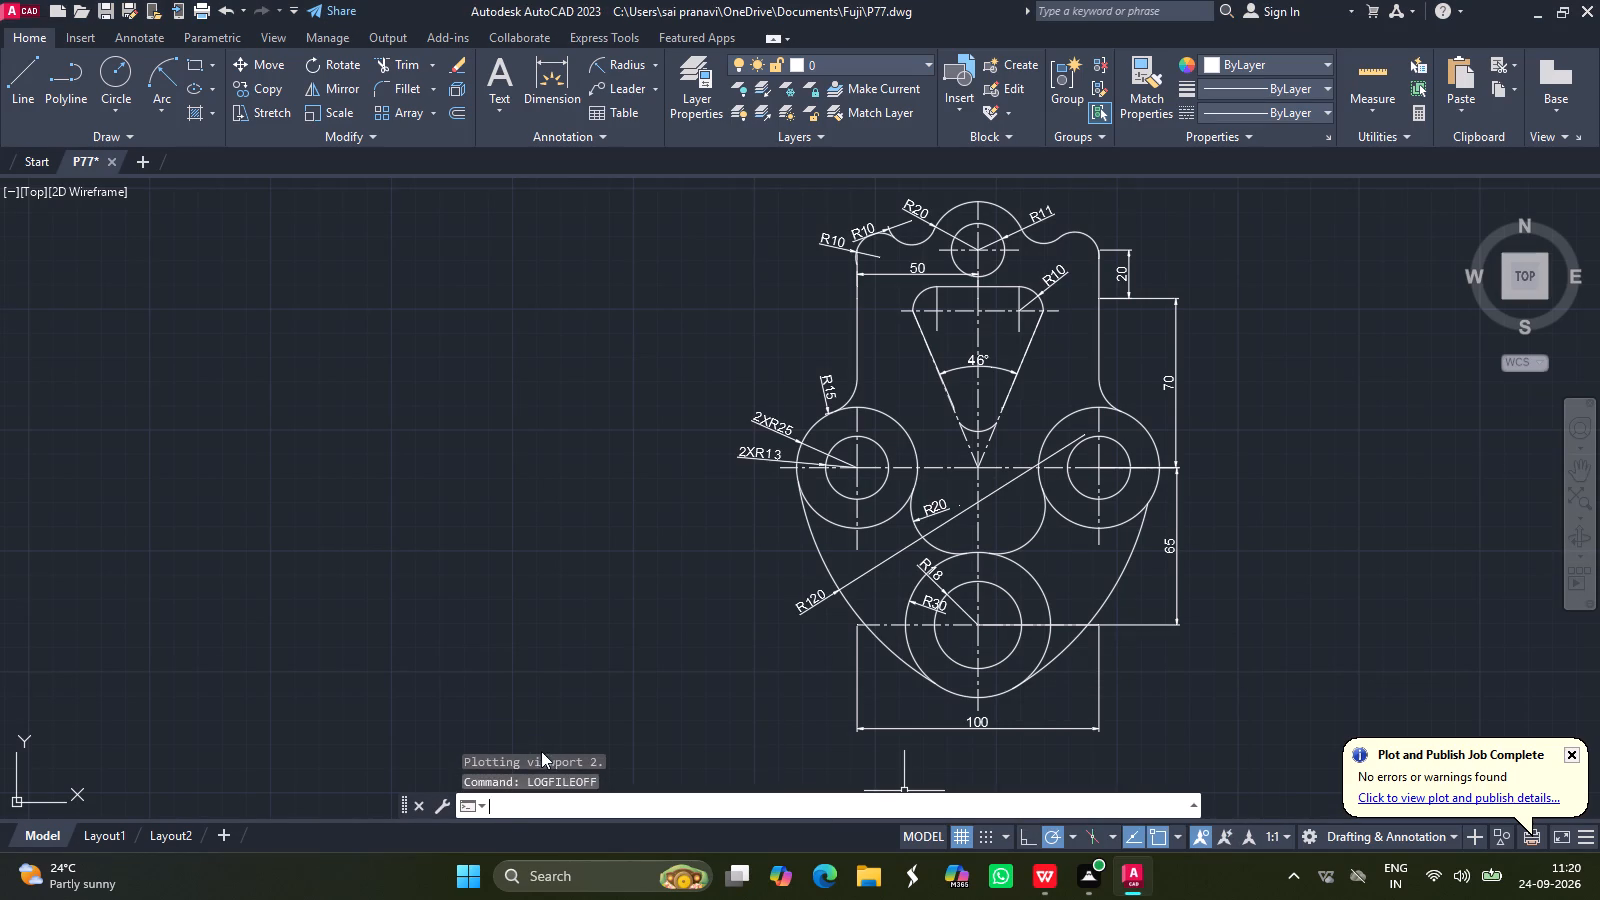